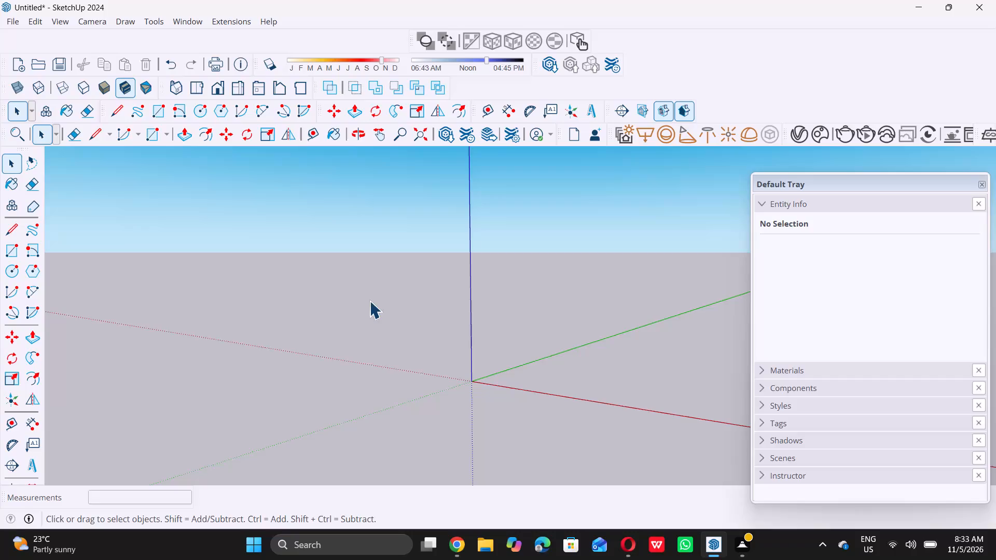
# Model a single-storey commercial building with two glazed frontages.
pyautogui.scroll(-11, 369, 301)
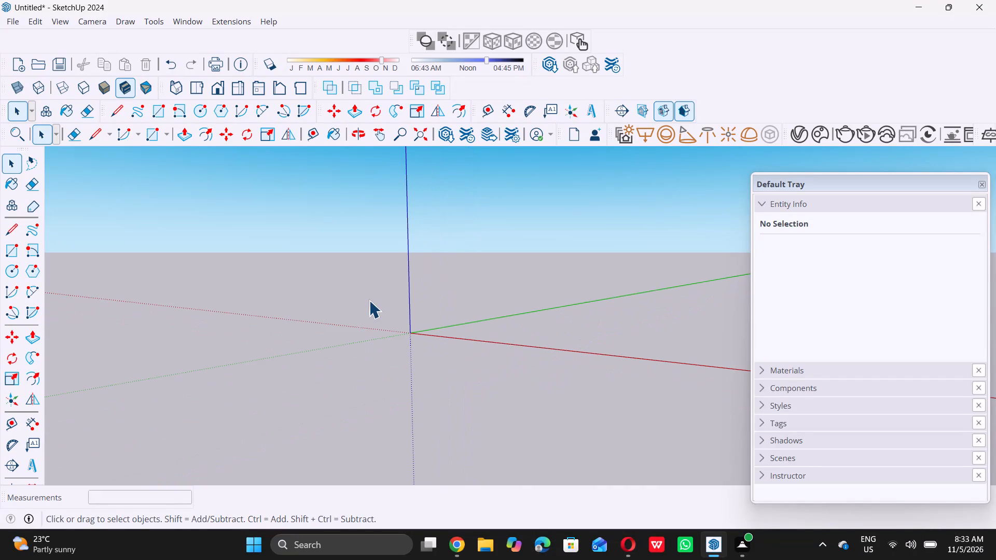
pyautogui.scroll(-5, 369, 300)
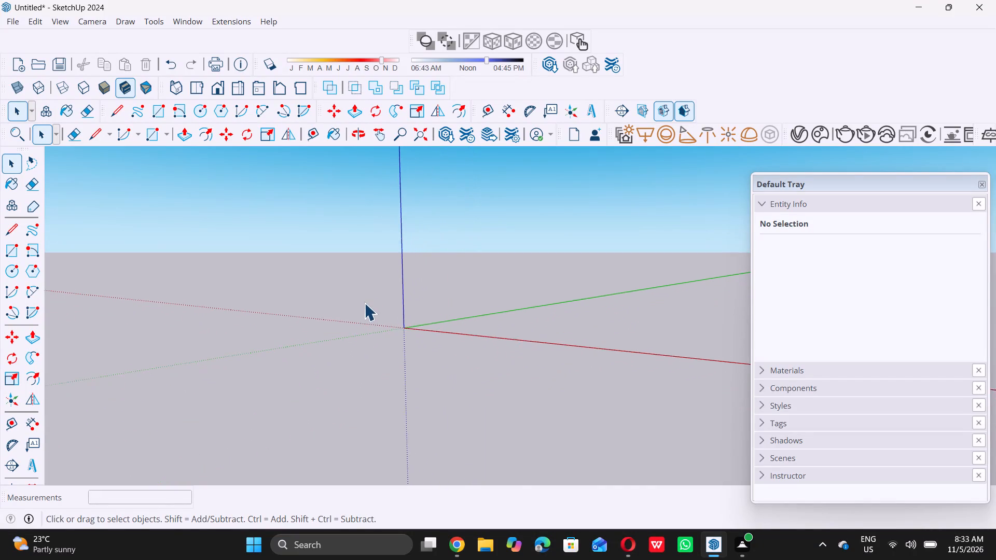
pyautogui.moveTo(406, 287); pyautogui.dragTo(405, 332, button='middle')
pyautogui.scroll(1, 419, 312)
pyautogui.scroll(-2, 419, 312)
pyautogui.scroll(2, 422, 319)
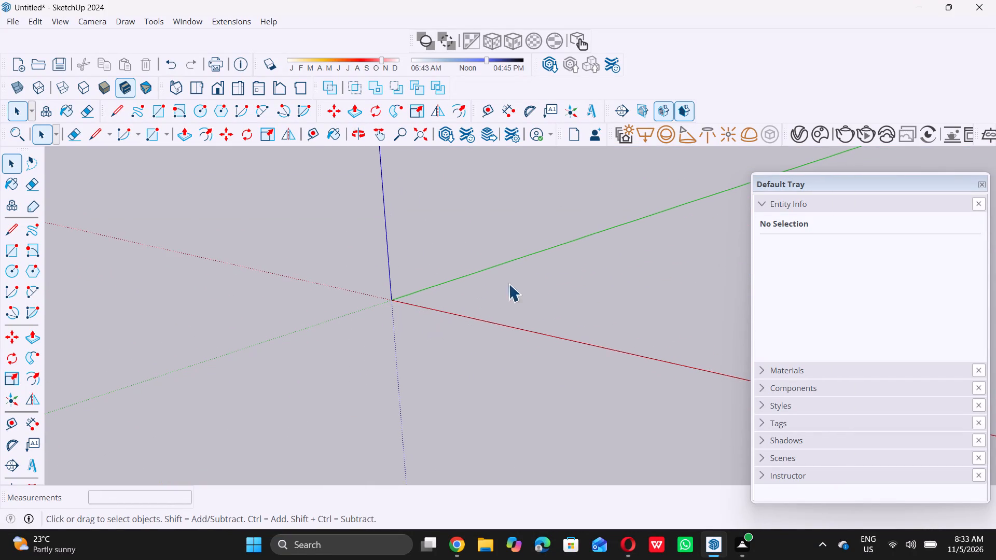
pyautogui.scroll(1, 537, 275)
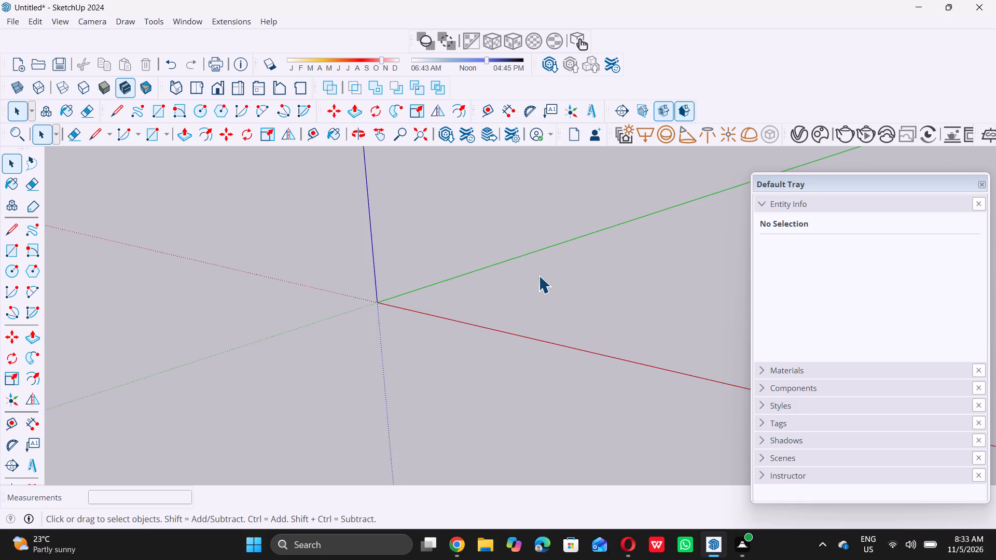
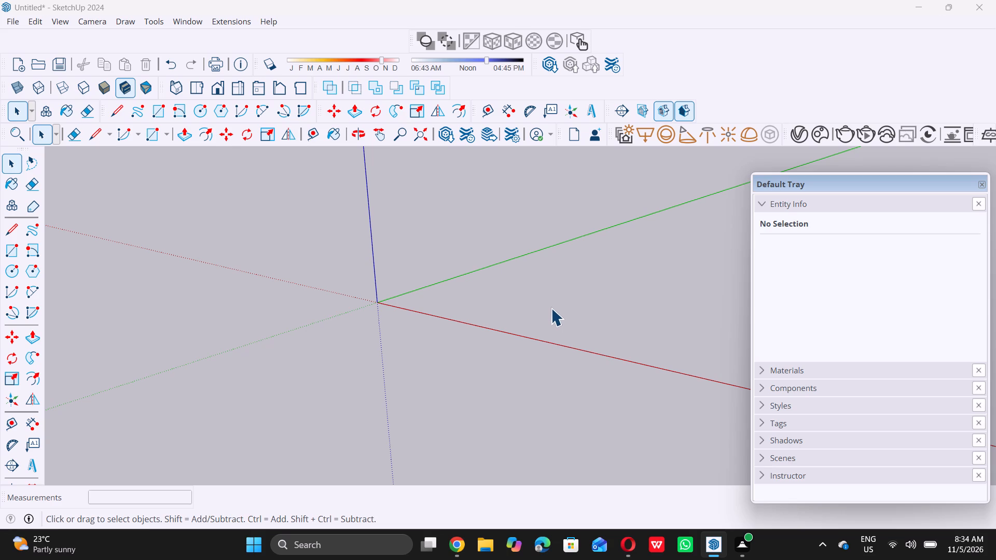
# Draw a 24' by 24' rectangle on the ground plane, between the red and green axes.
pyautogui.press('r')
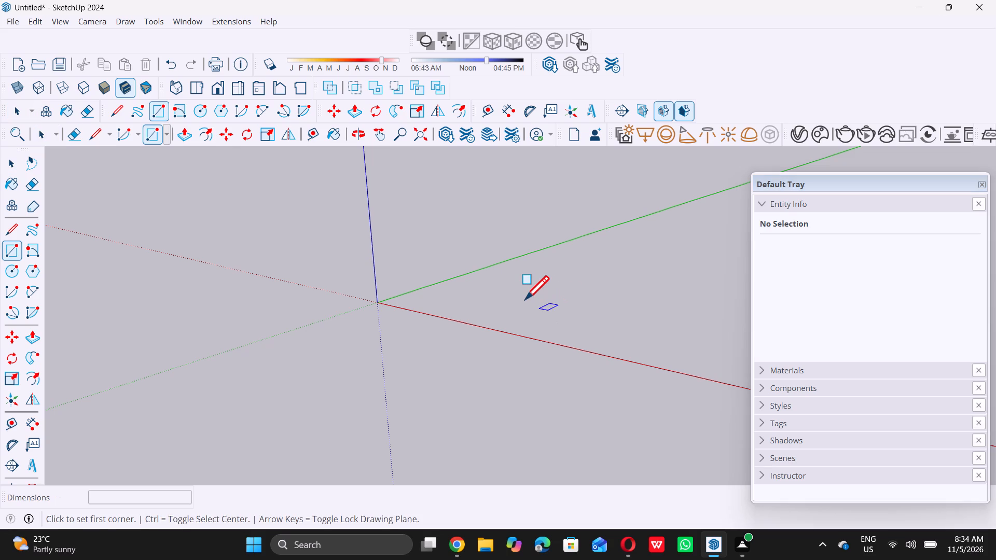
pyautogui.click(525, 299)
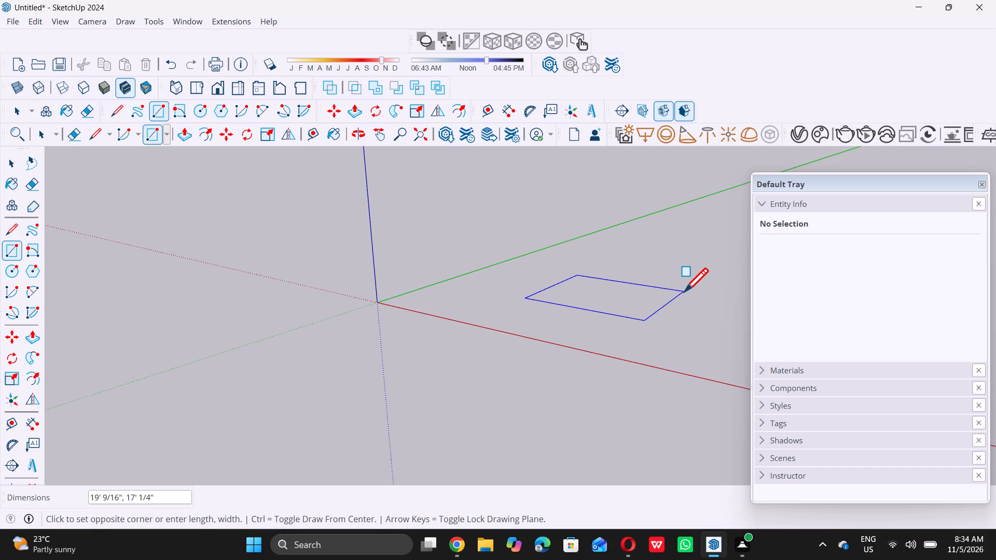
pyautogui.write('24')
pyautogui.write("',2")
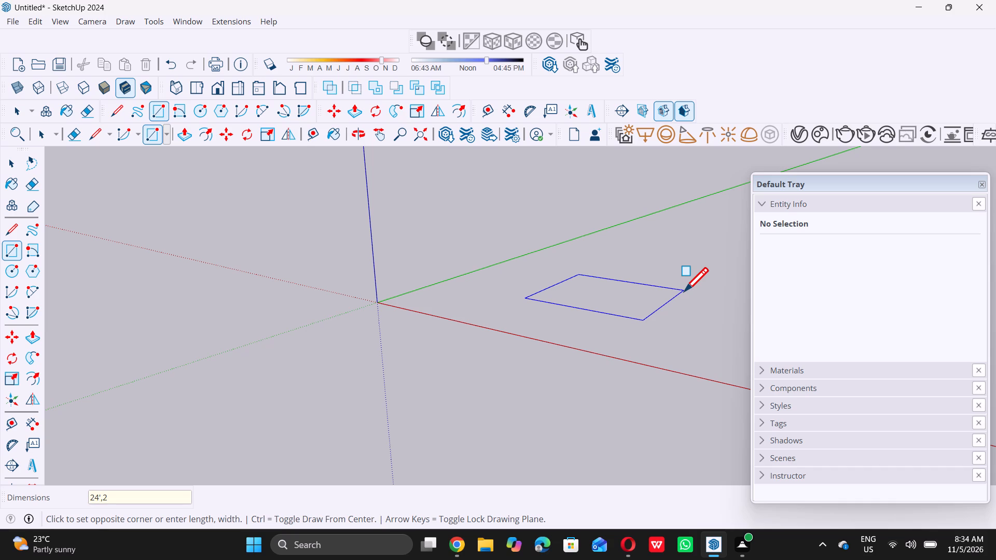
pyautogui.write("4'")
pyautogui.press('Return')
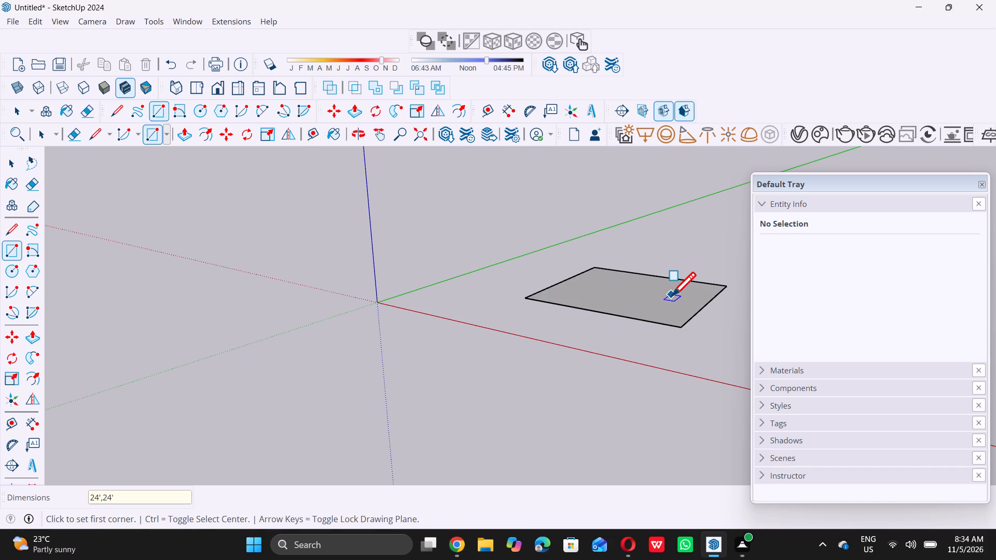
pyautogui.press('space')
# Offset the square face's edges inward by 9" and clear the selection.
pyautogui.scroll(-5, 497, 306)
pyautogui.scroll(-6, 452, 325)
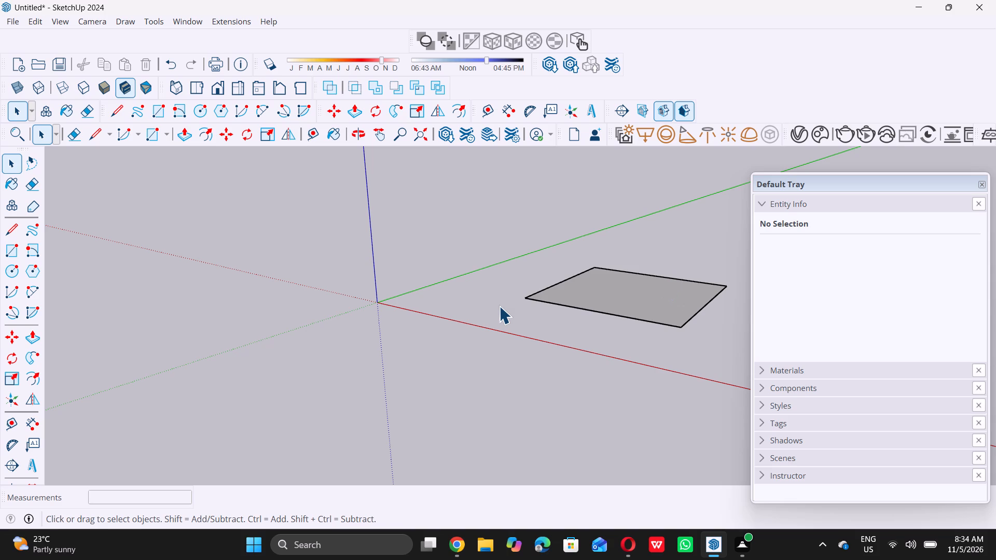
pyautogui.moveTo(530, 336); pyautogui.dragTo(491, 389, button='middle')
pyautogui.scroll(3, 561, 325)
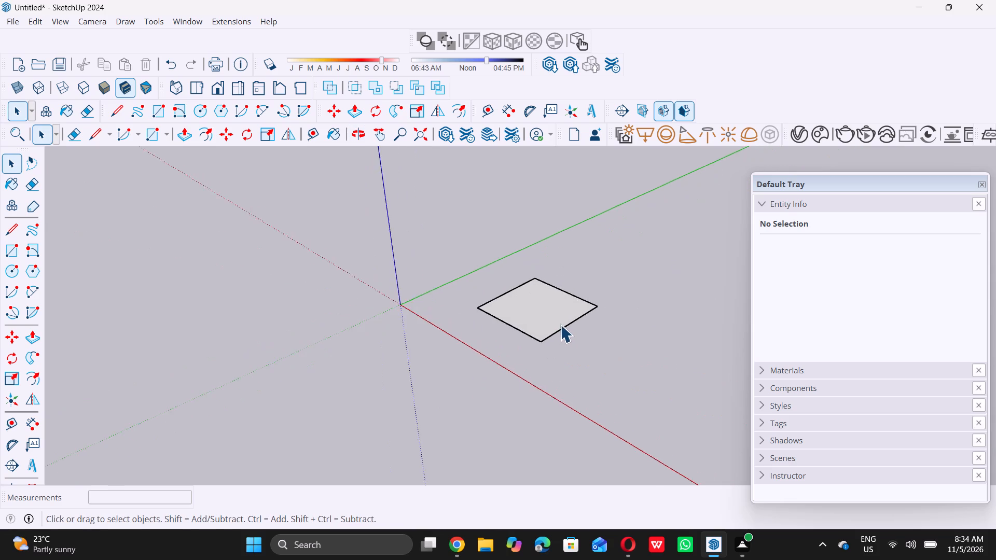
pyautogui.scroll(3, 560, 325)
pyautogui.click(547, 322)
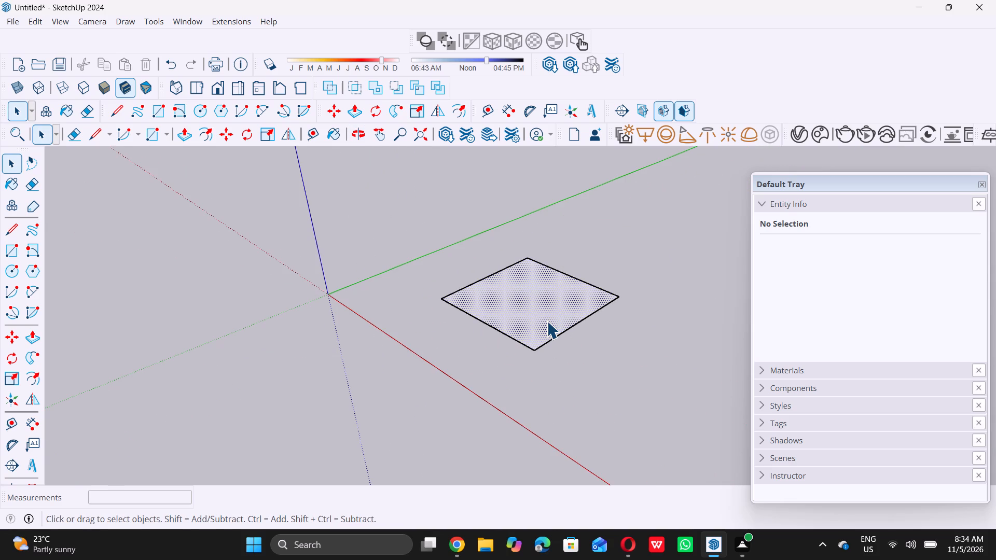
pyautogui.press('f')
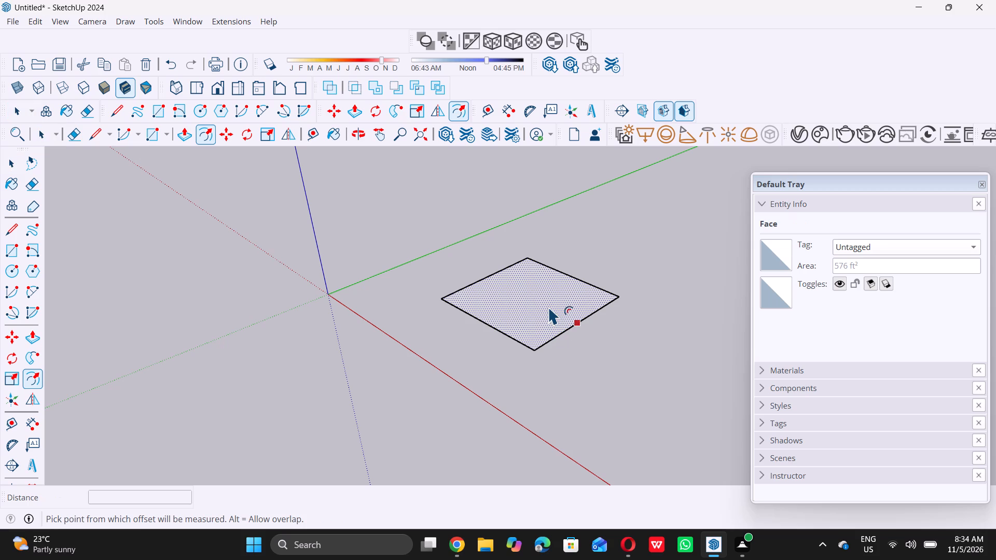
pyautogui.doubleClick(547, 303)
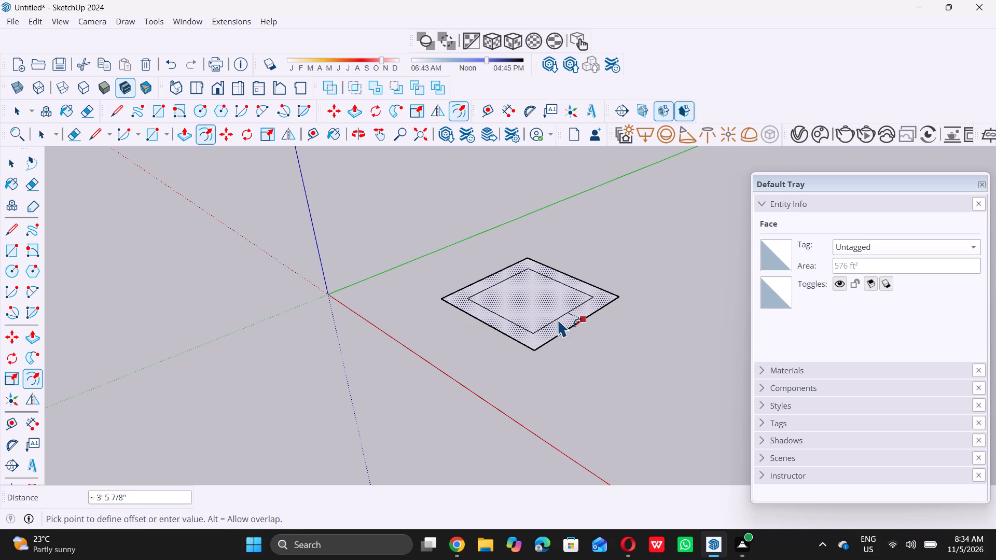
pyautogui.press('9')
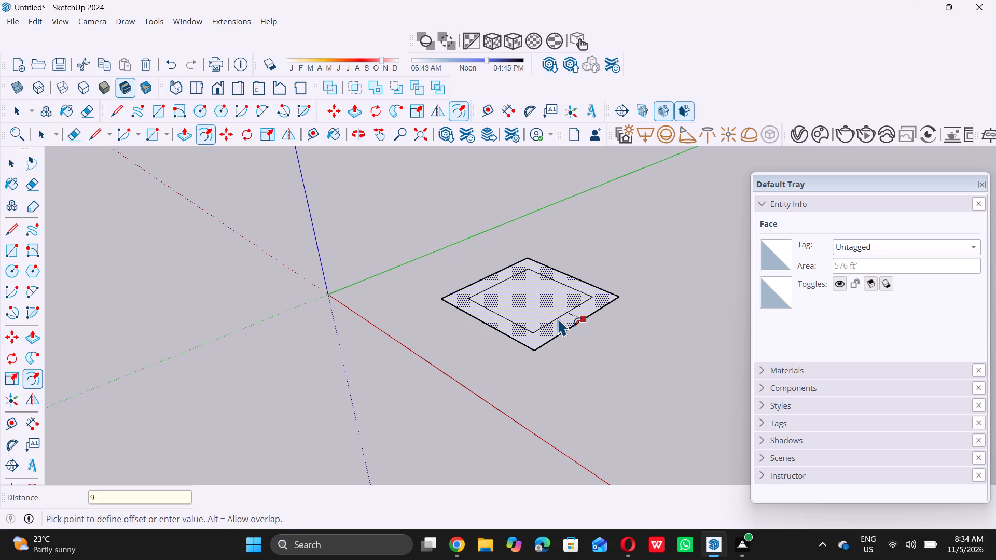
pyautogui.hotkey('shift', '"')
pyautogui.press('Return')
pyautogui.press('space')
pyautogui.doubleClick(537, 402)
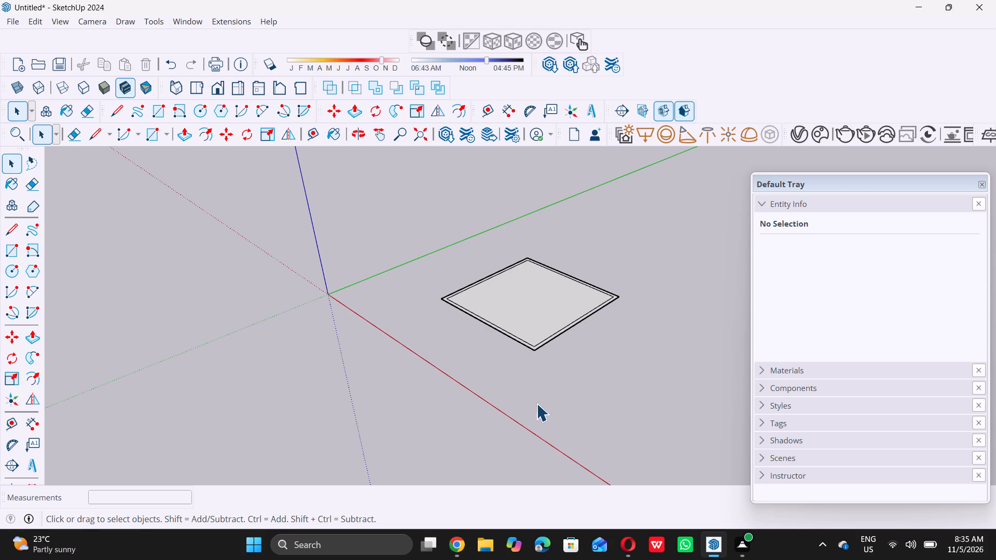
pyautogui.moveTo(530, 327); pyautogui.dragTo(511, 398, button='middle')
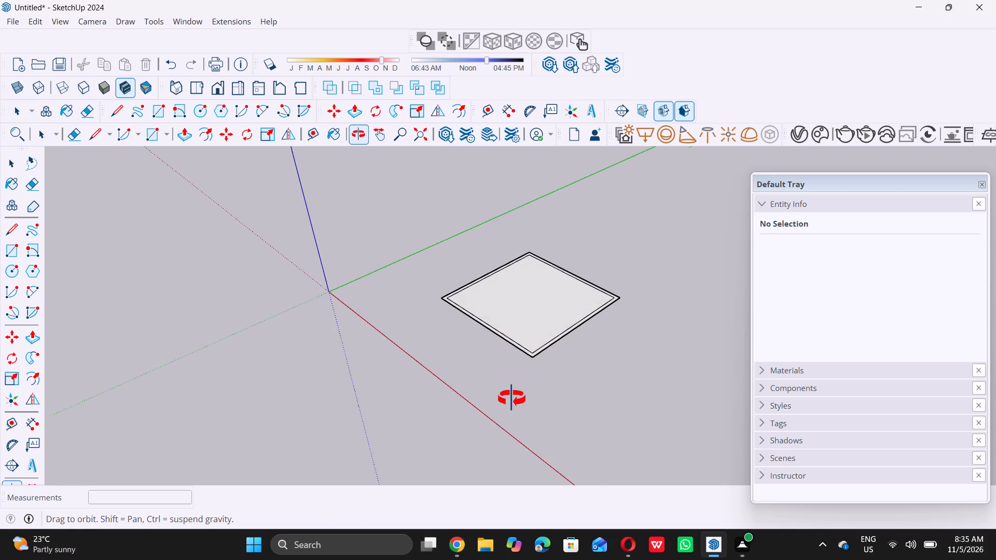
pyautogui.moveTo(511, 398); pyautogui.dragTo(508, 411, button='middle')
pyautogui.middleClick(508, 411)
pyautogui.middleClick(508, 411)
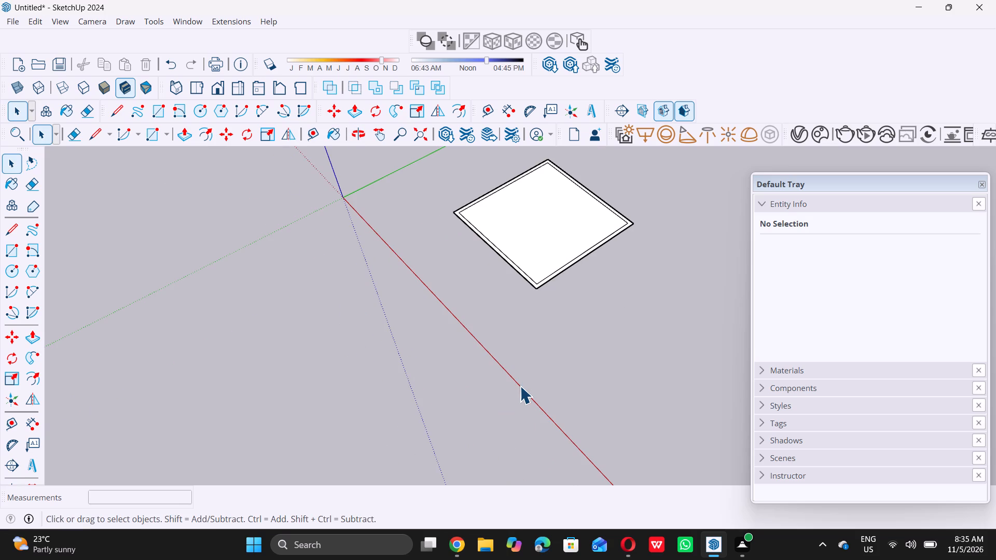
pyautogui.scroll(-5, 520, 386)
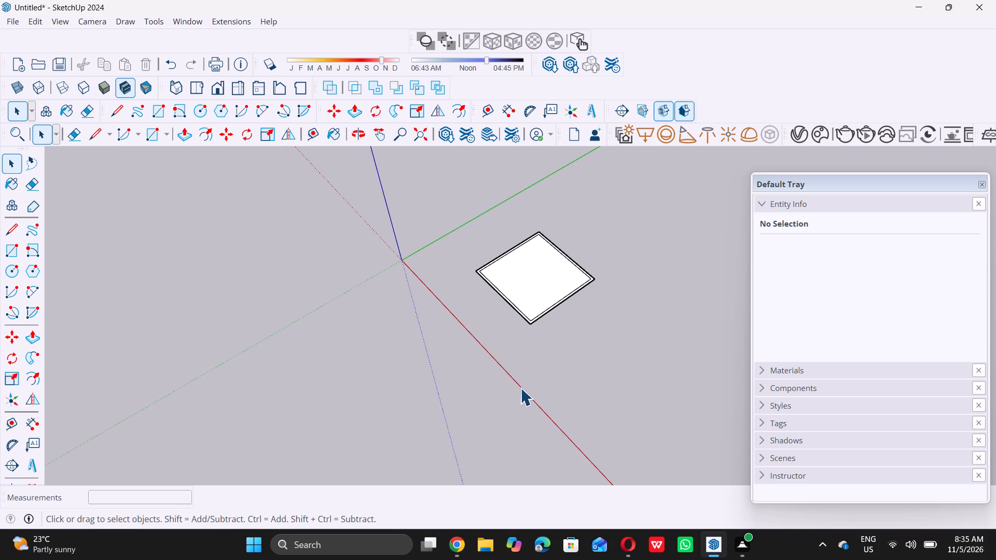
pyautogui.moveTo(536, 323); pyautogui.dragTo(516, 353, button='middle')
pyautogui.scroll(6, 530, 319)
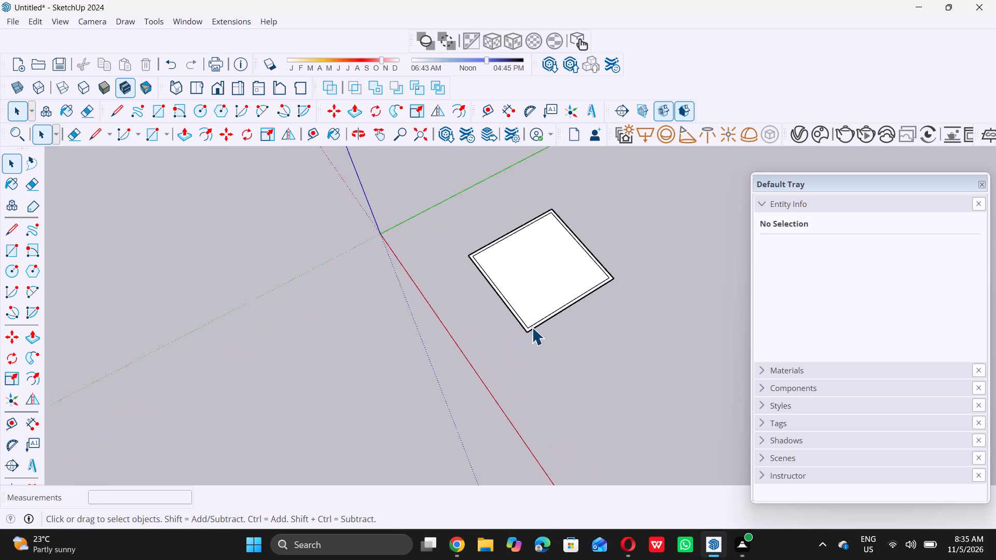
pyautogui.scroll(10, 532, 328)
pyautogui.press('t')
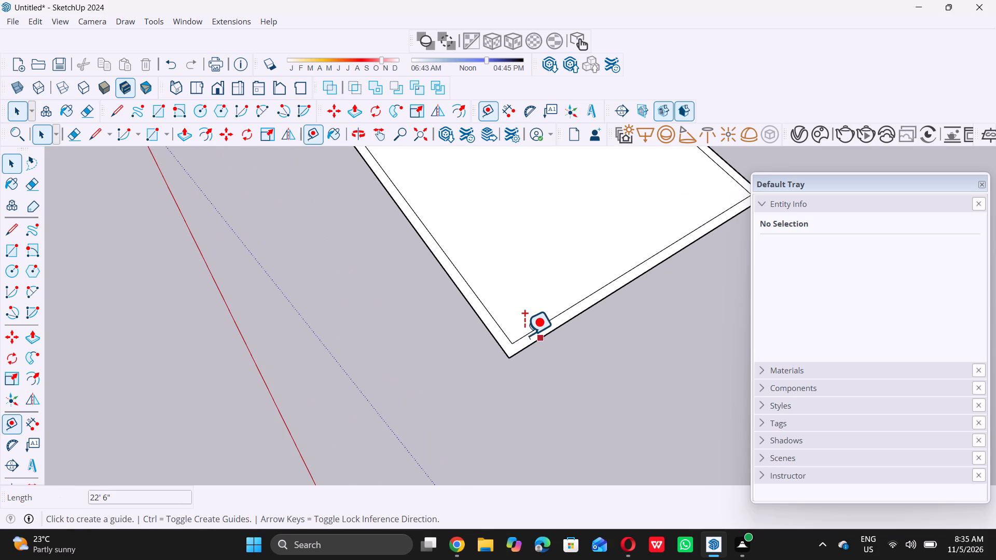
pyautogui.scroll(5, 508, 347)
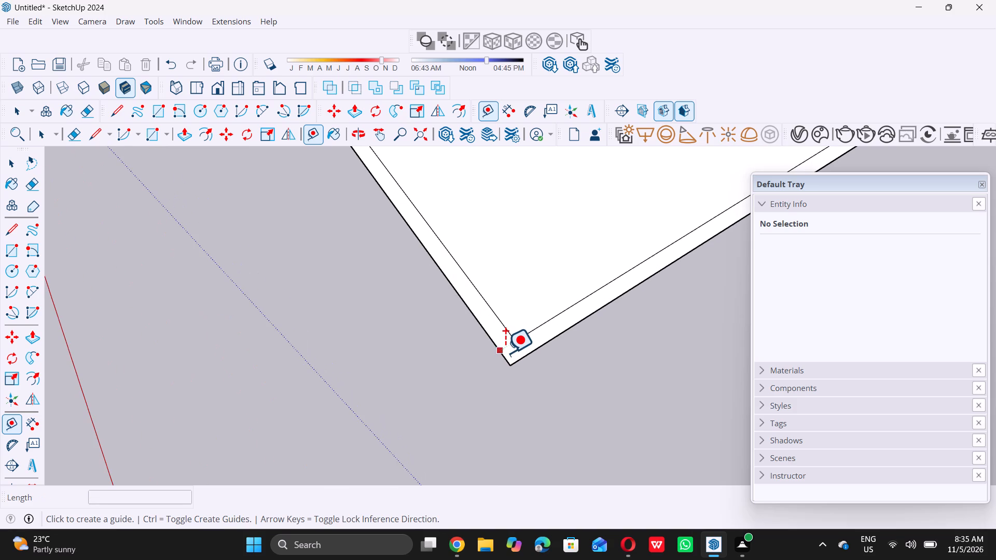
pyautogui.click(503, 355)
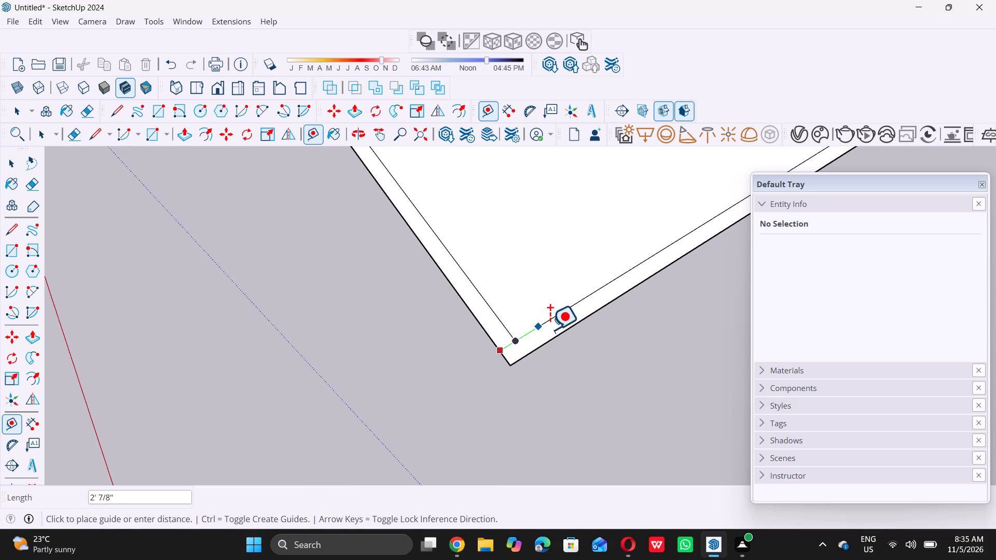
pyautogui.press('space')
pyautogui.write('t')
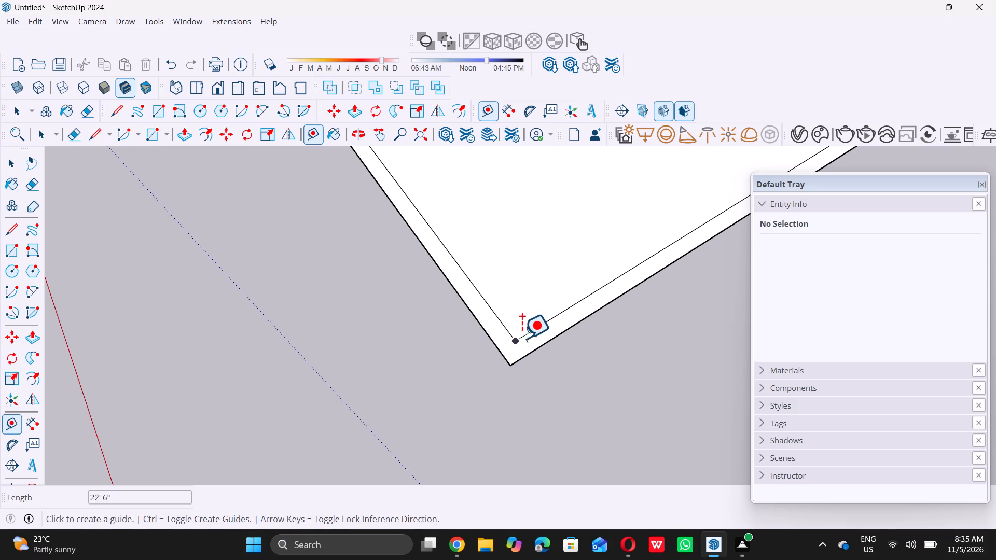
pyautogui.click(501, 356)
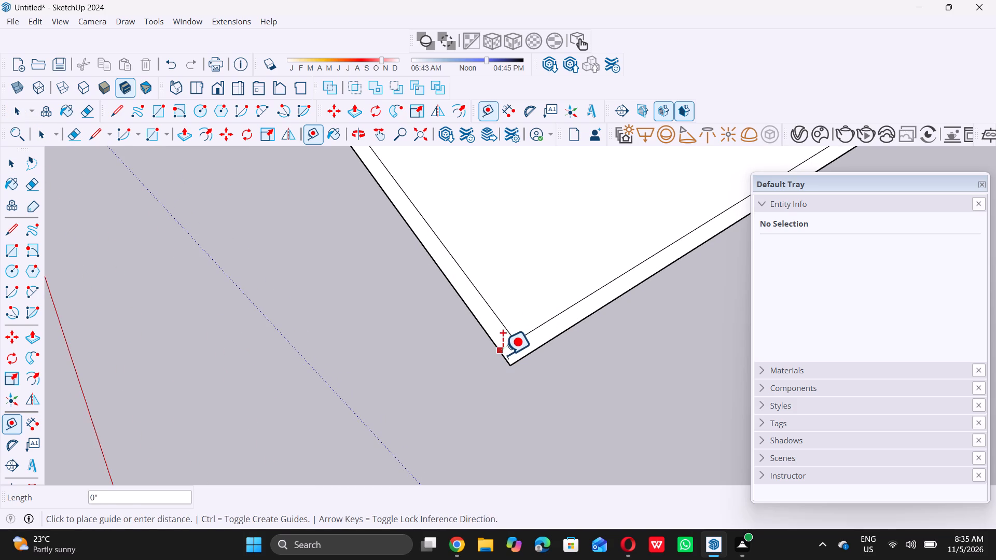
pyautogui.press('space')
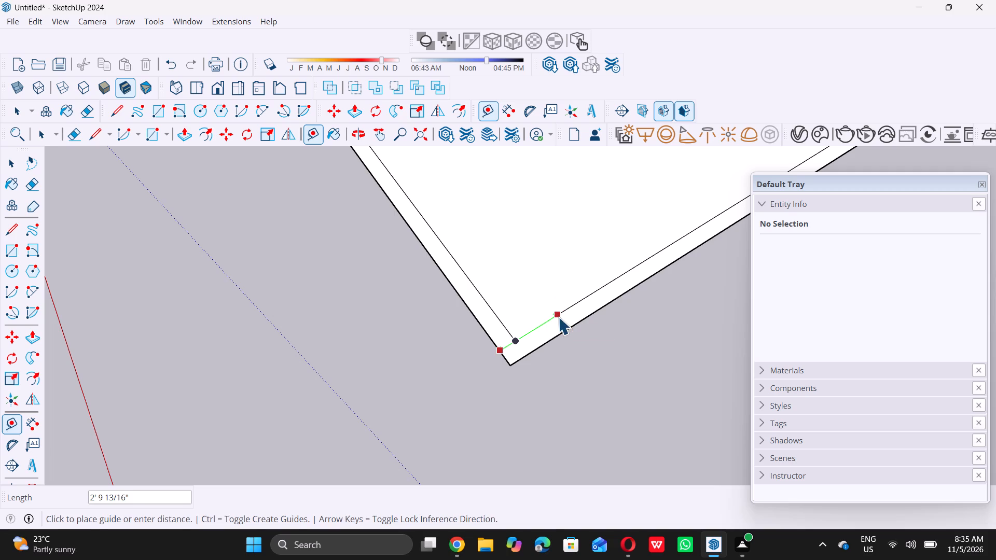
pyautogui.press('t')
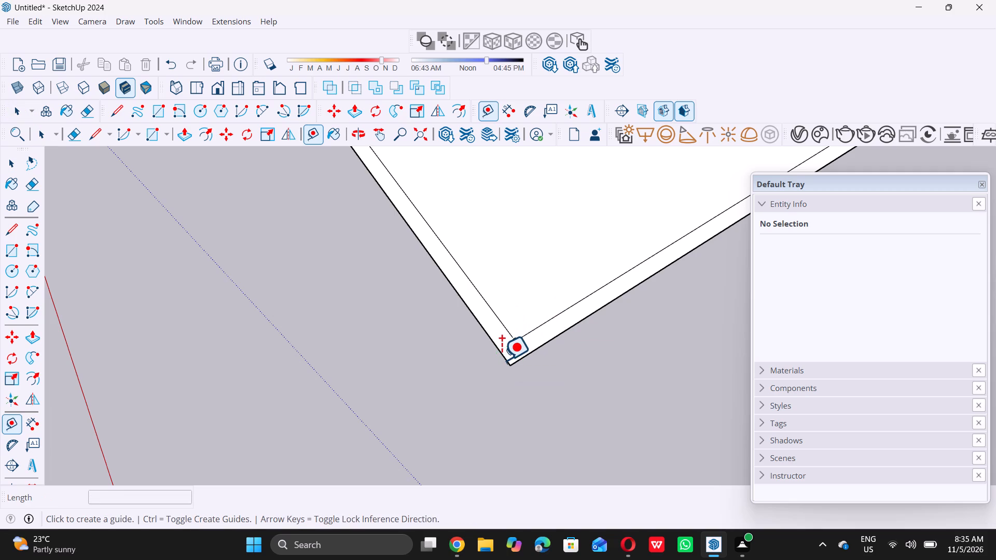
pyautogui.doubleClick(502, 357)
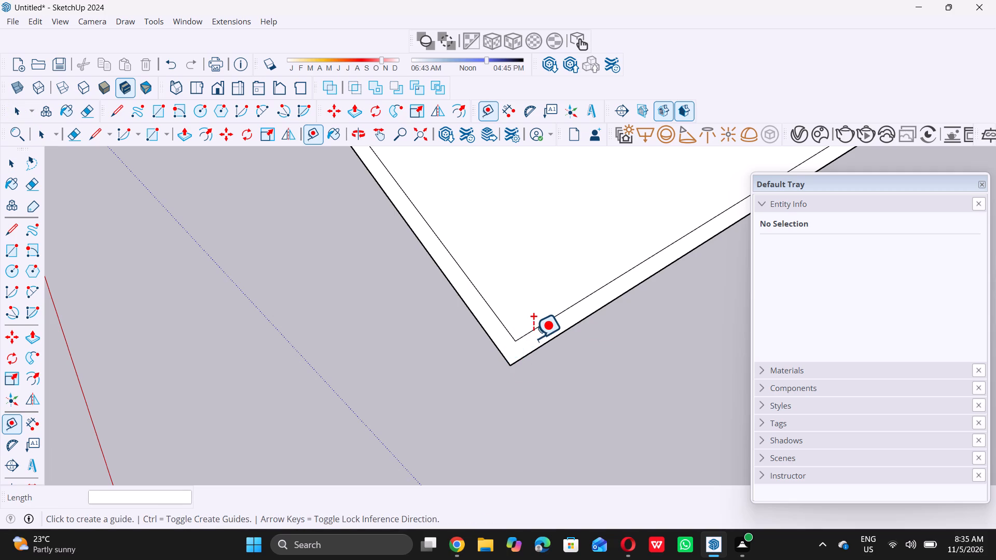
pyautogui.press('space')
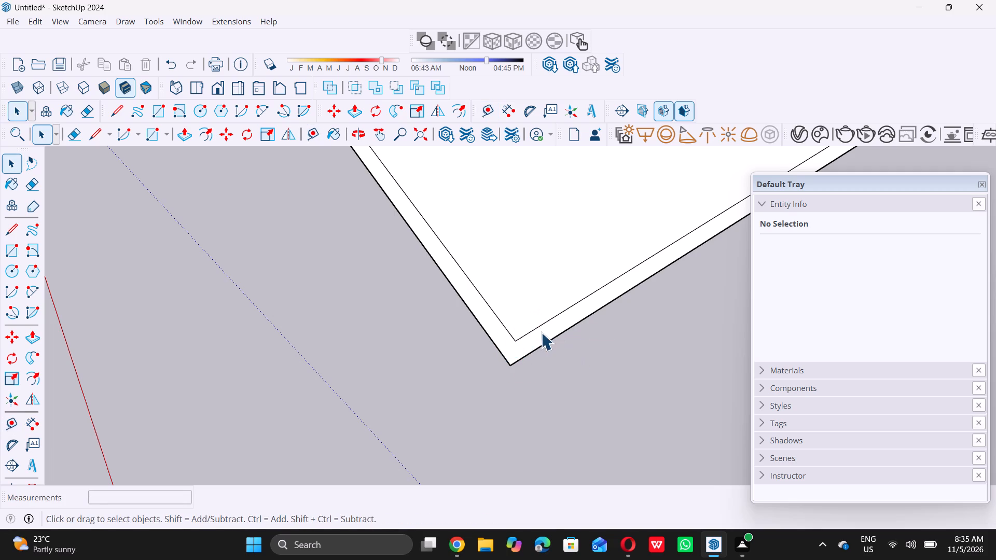
# Create a guide line 2' inward from the square's outer edge parallel to the red axis, near the front corner.
pyautogui.press('t')
pyautogui.scroll(3, 511, 354)
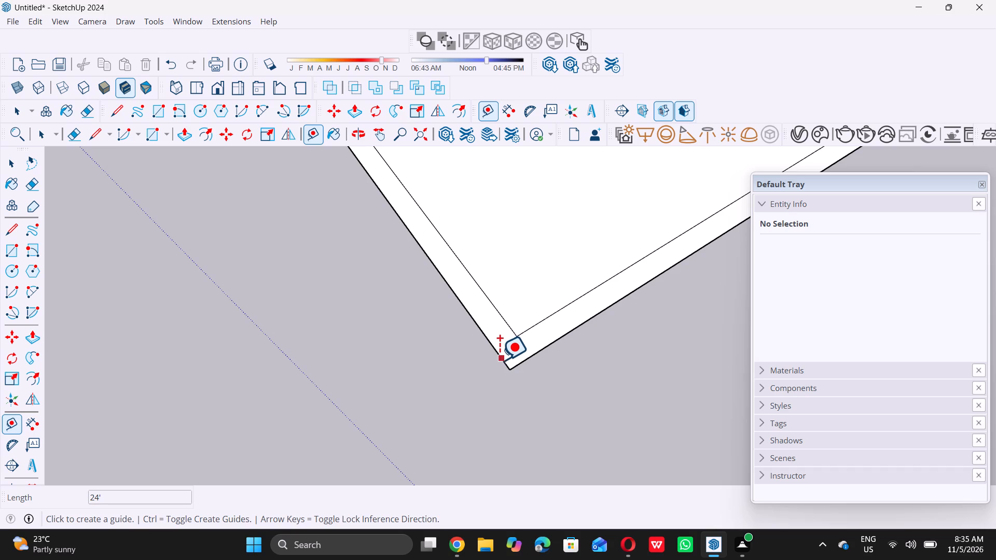
pyautogui.click(500, 359)
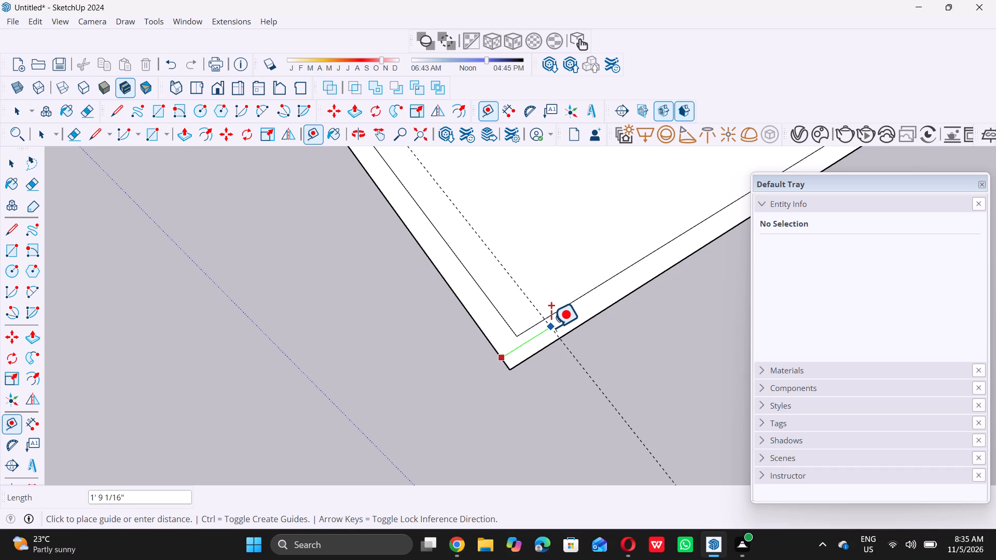
pyautogui.write("2'")
pyautogui.press('Return')
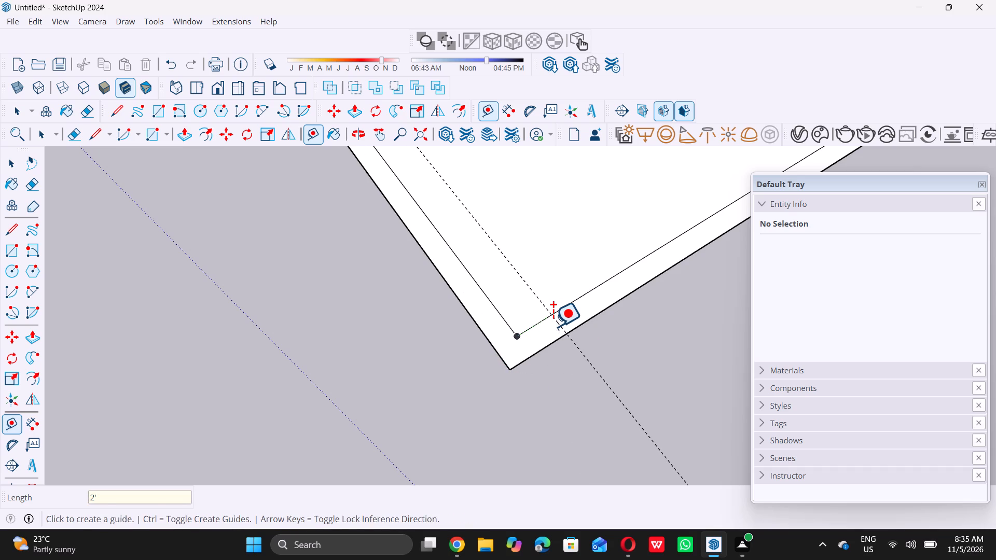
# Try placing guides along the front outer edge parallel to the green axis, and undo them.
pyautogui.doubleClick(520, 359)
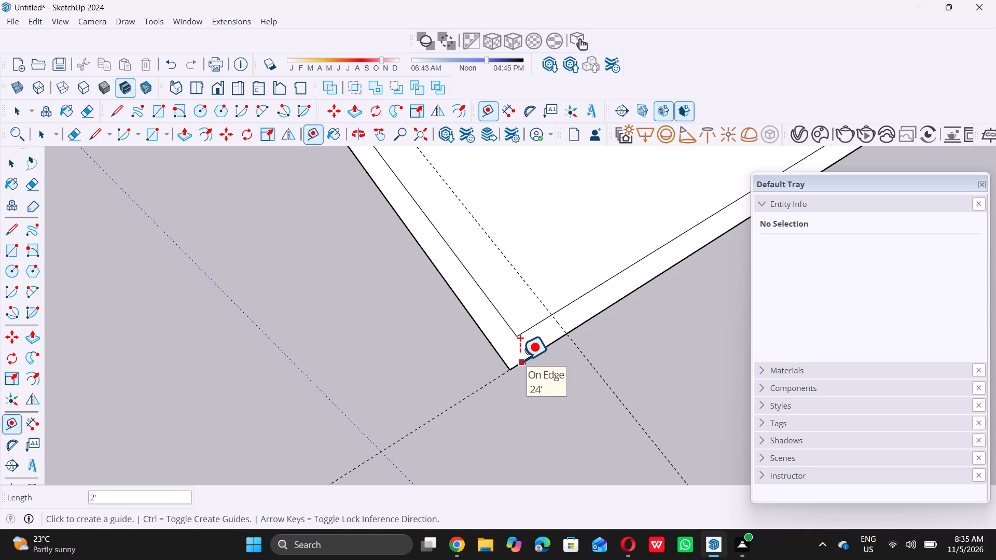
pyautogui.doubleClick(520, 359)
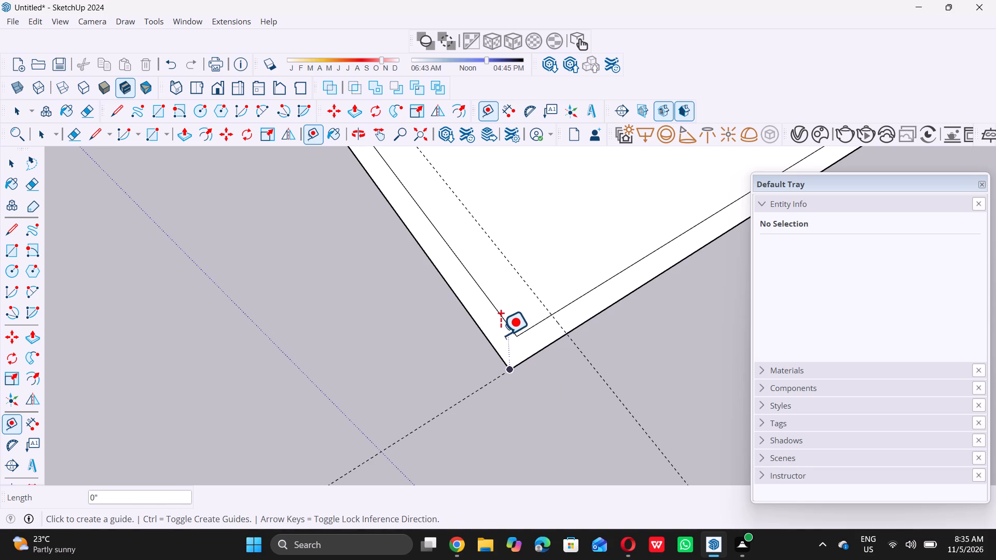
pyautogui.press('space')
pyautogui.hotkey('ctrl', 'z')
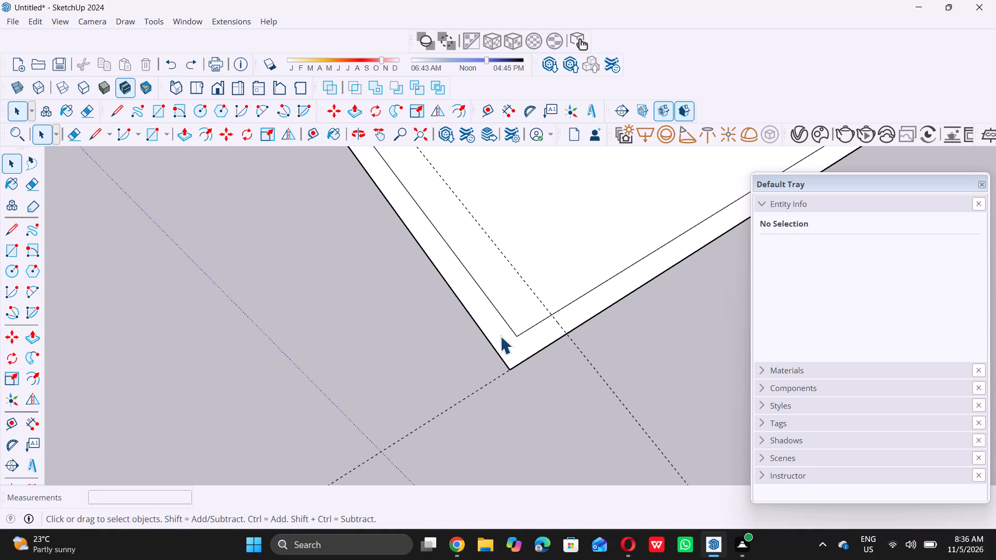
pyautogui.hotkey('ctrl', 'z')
# Place a guide line along the front outer edge parallel to the green axis.
pyautogui.press('t')
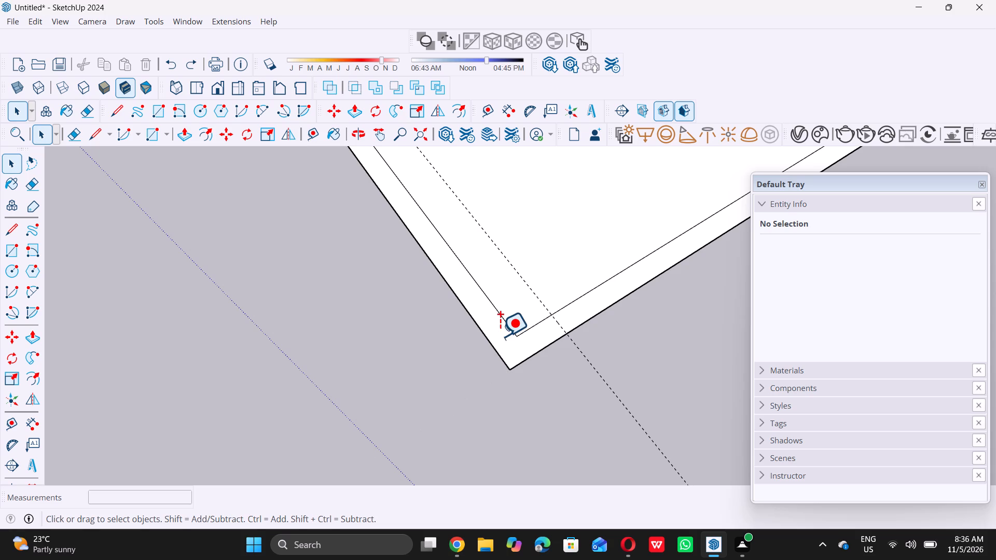
pyautogui.doubleClick(515, 362)
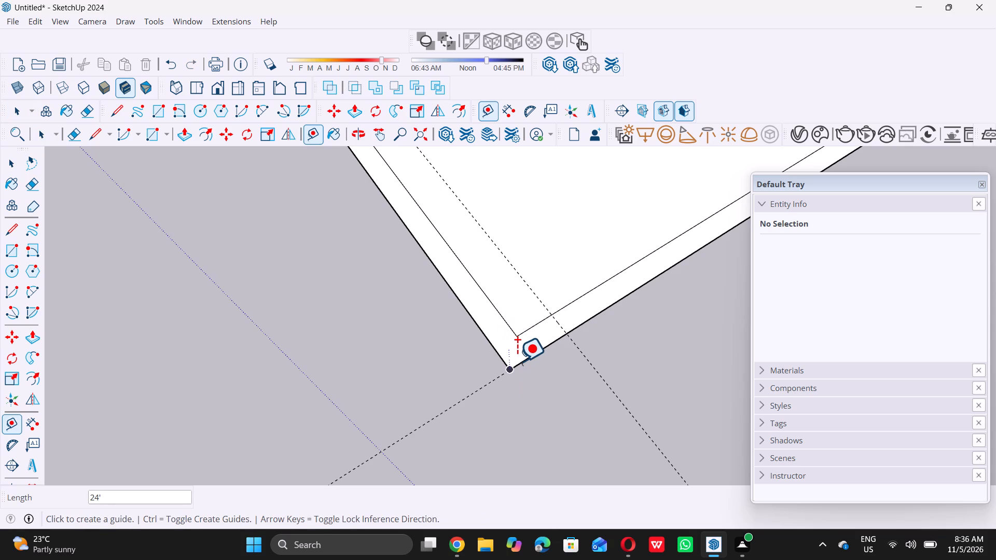
pyautogui.doubleClick(517, 361)
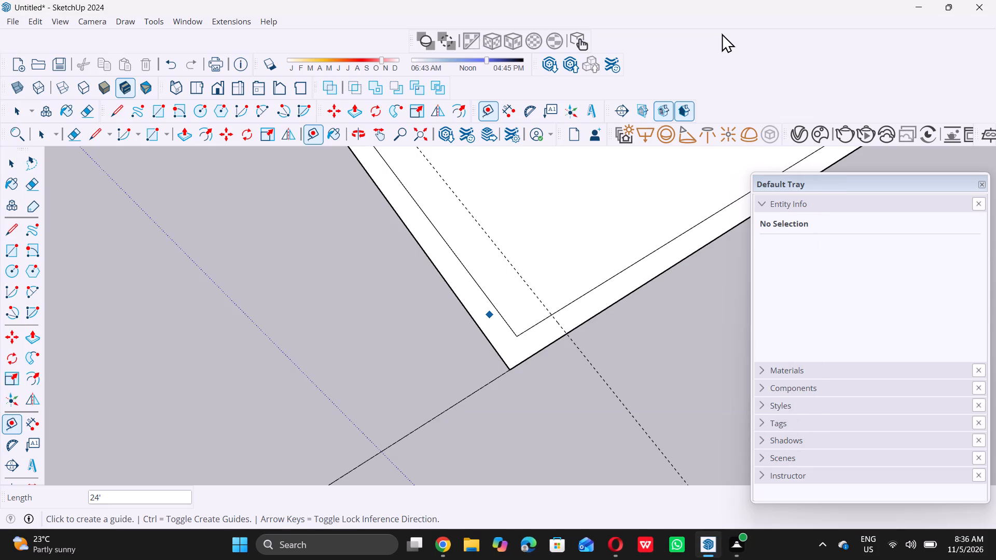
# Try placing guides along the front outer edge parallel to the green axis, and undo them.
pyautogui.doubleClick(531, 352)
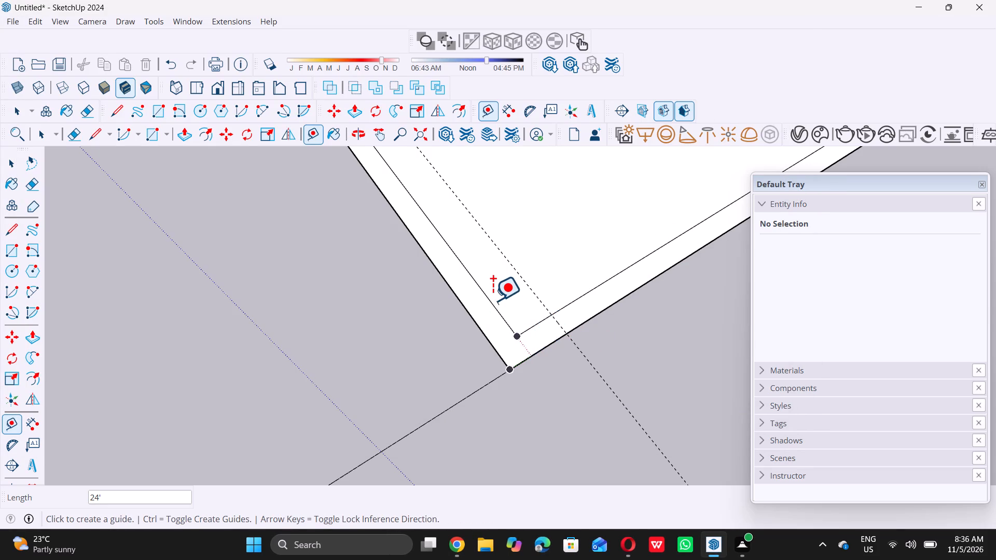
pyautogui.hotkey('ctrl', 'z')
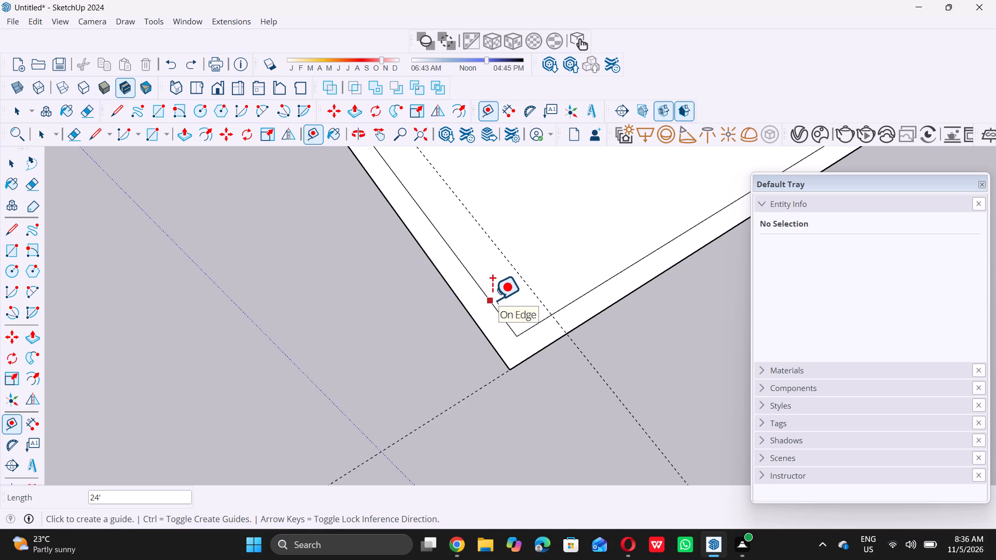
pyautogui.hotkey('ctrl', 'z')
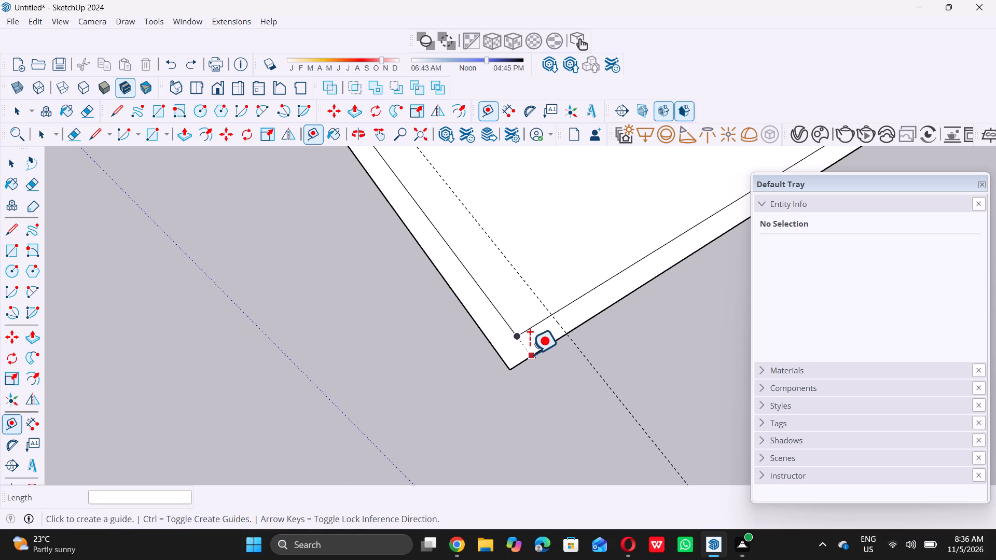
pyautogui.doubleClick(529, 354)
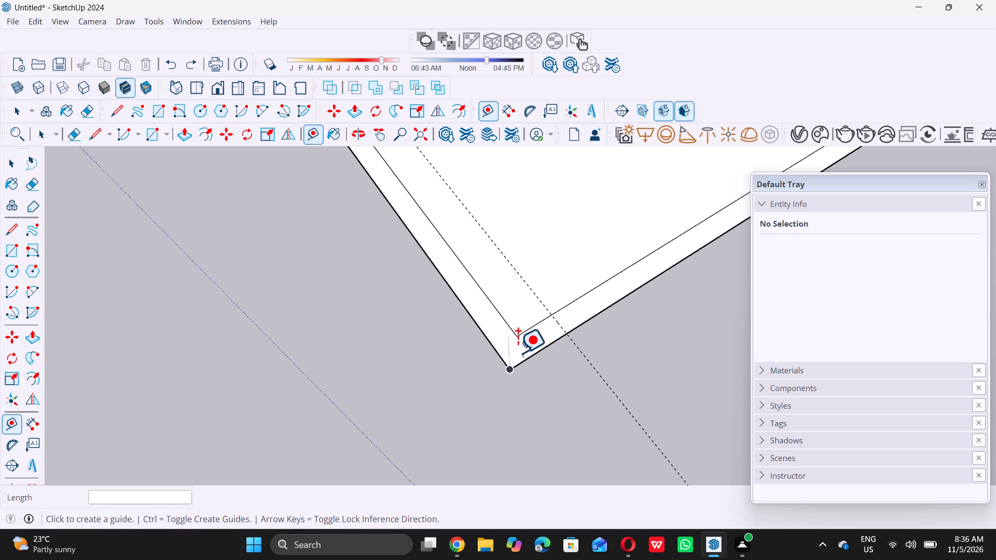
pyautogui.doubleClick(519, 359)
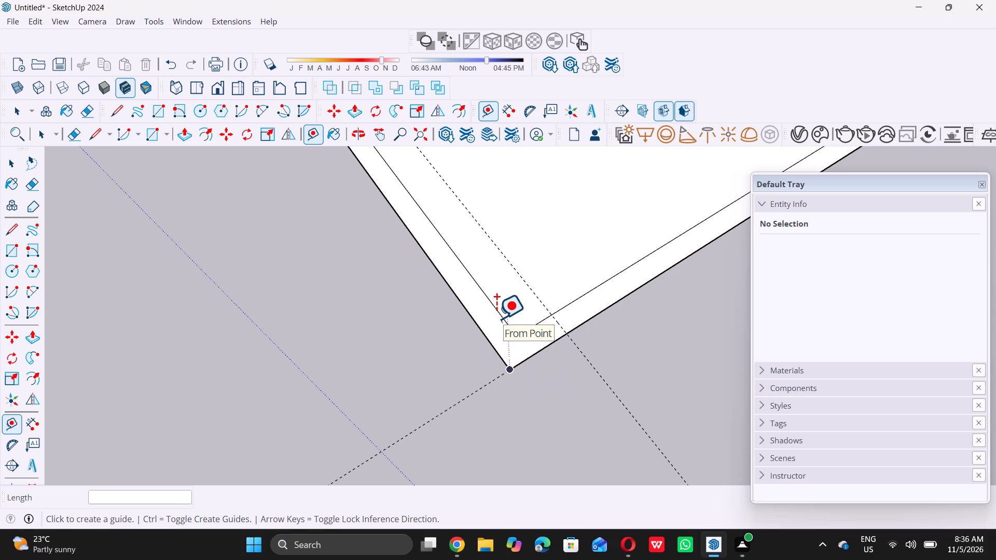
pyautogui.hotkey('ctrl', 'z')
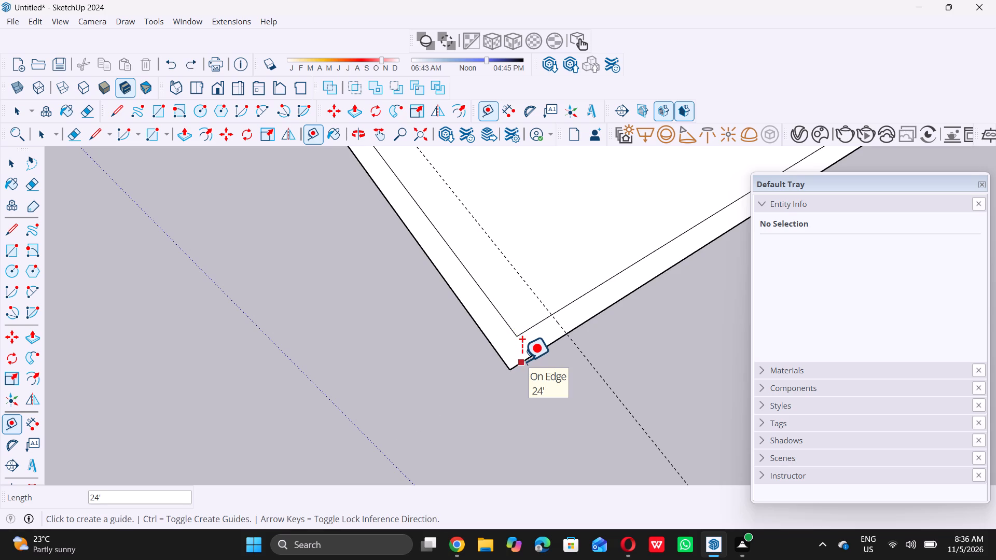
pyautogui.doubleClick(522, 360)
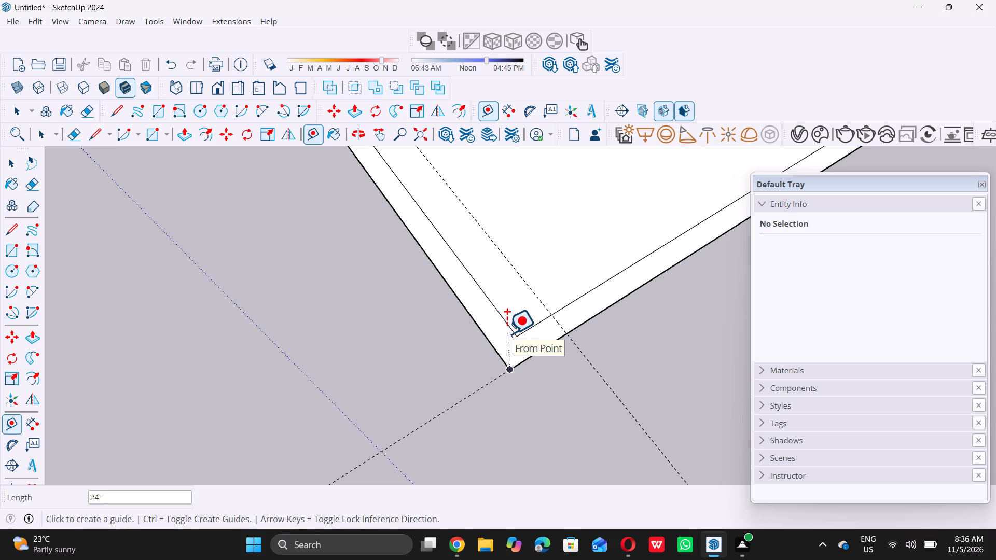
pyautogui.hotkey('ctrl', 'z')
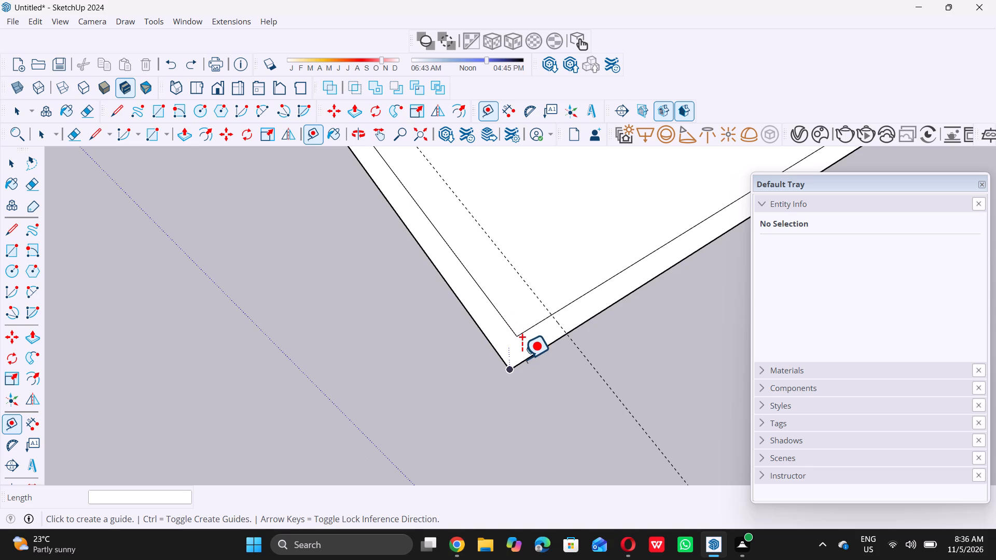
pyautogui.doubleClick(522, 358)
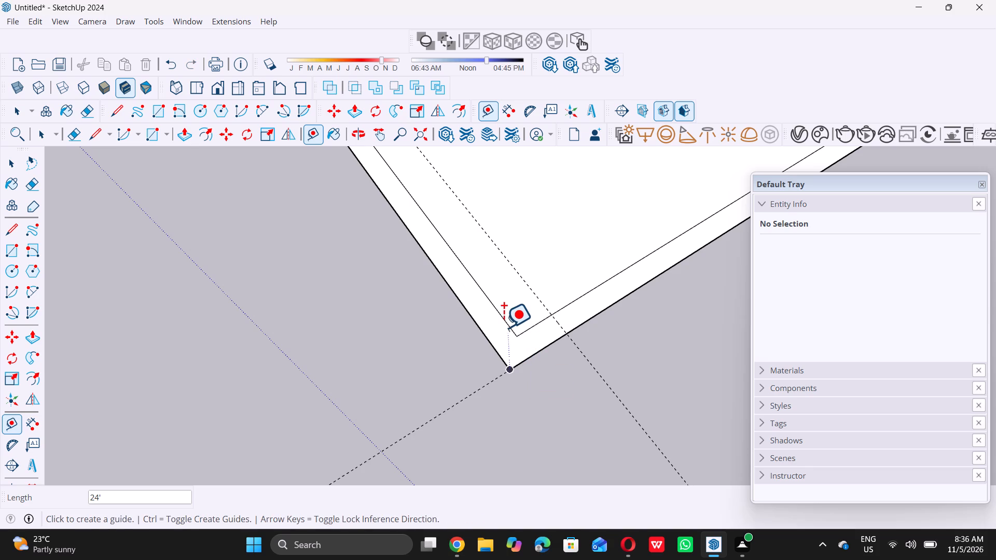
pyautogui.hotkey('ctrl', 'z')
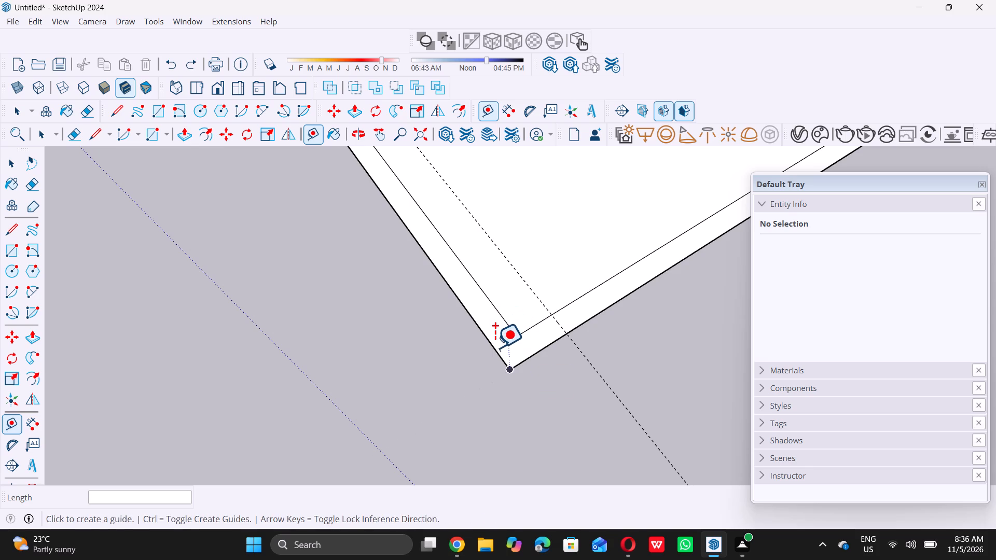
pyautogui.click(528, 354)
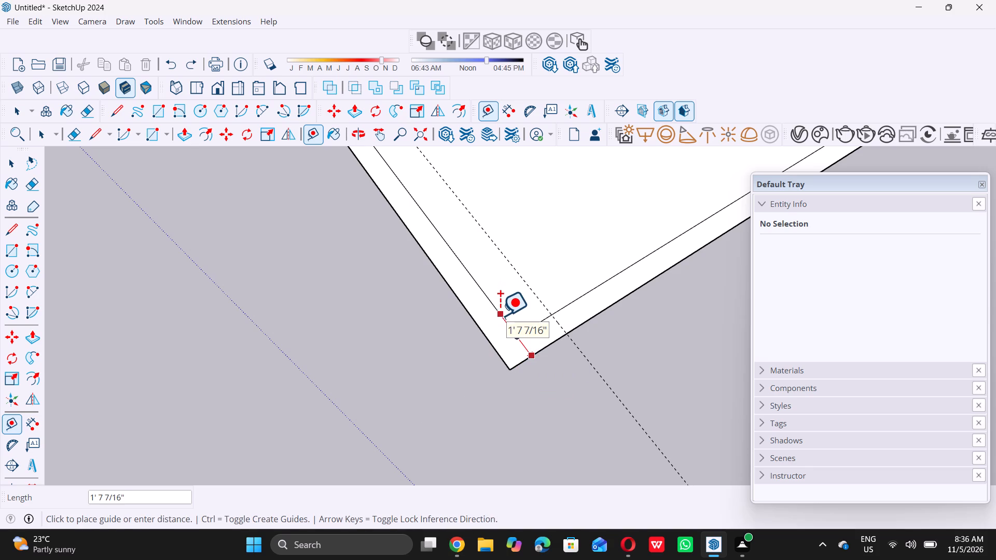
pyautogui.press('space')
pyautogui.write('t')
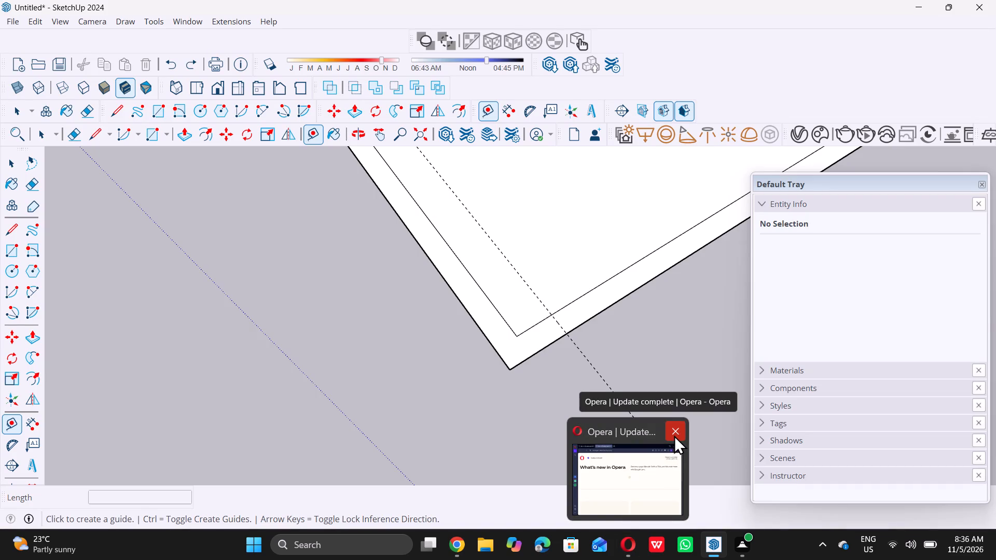
# Close the Opera update window.
pyautogui.click(674, 435)
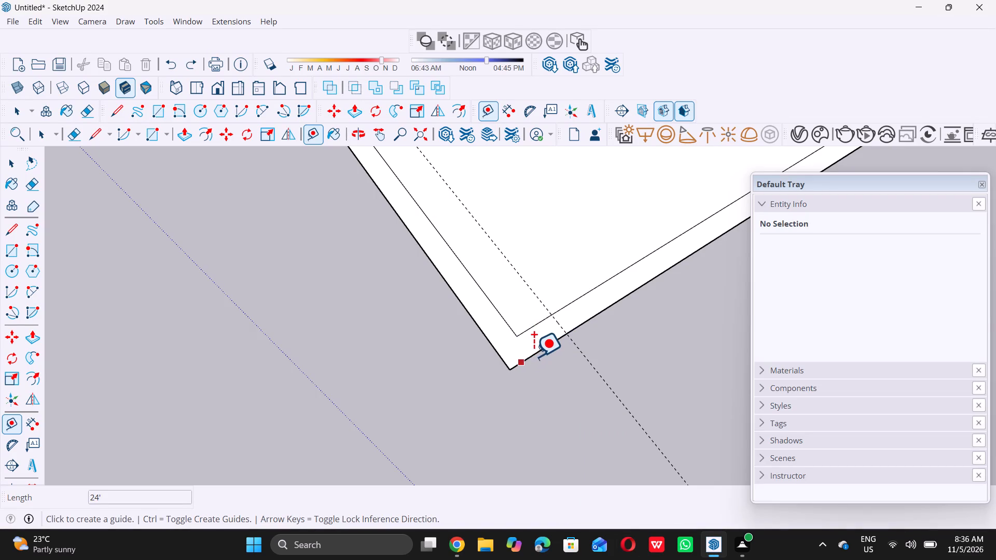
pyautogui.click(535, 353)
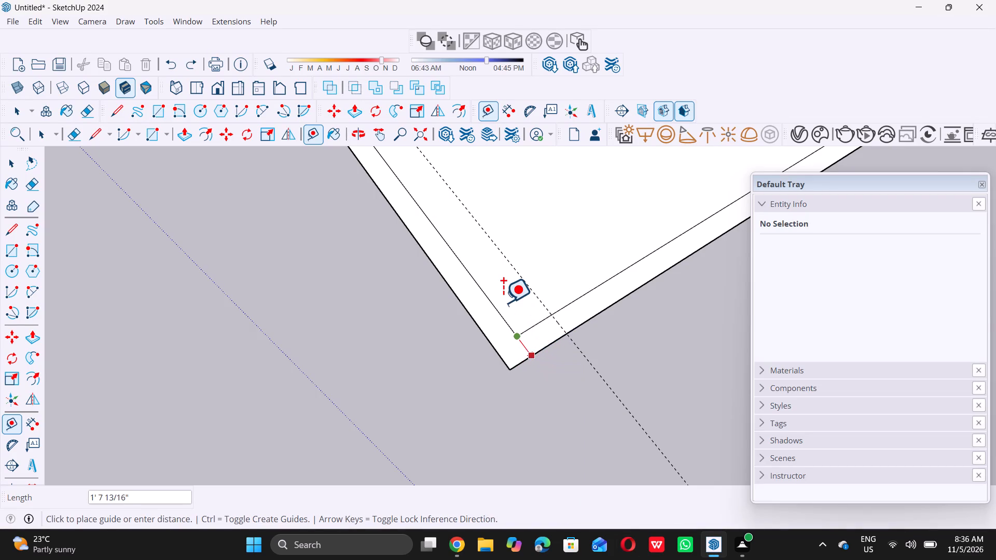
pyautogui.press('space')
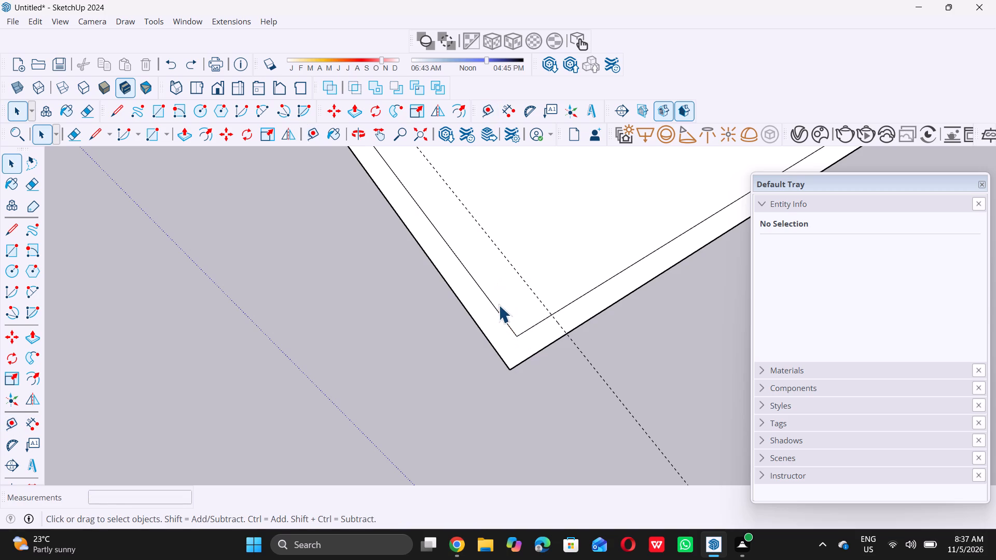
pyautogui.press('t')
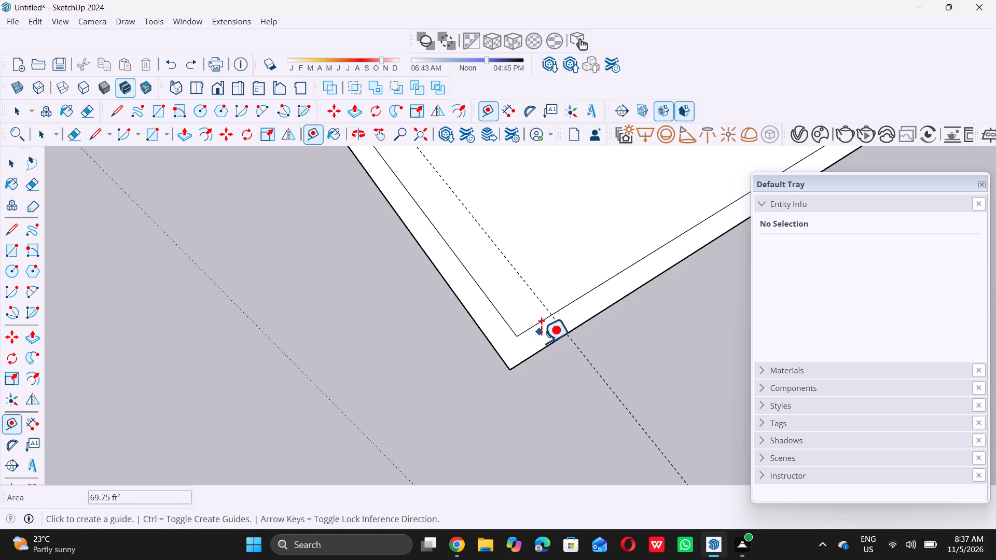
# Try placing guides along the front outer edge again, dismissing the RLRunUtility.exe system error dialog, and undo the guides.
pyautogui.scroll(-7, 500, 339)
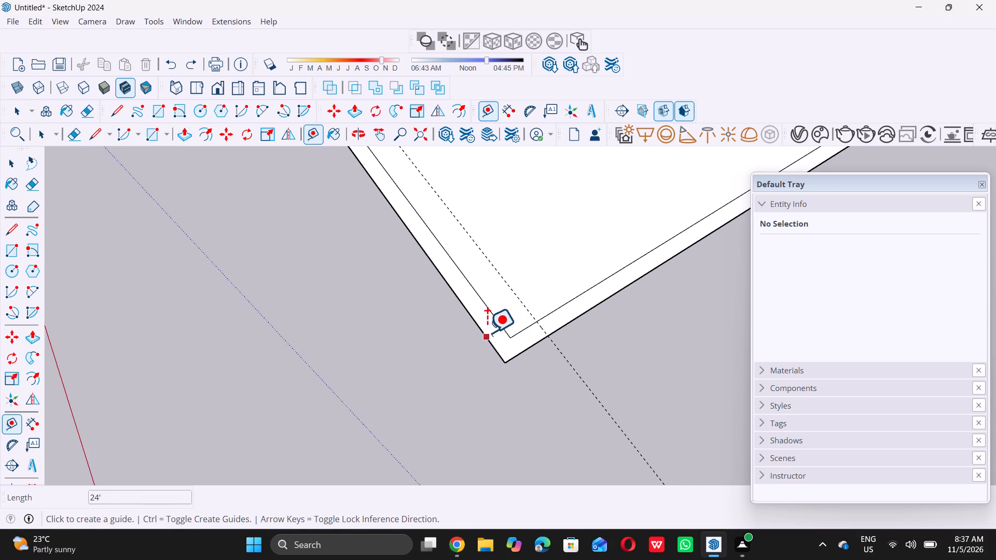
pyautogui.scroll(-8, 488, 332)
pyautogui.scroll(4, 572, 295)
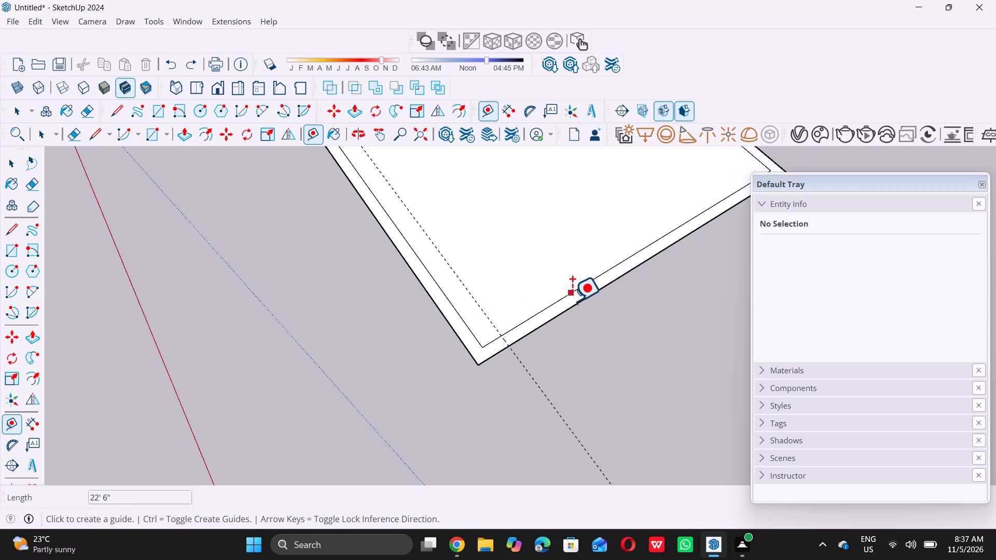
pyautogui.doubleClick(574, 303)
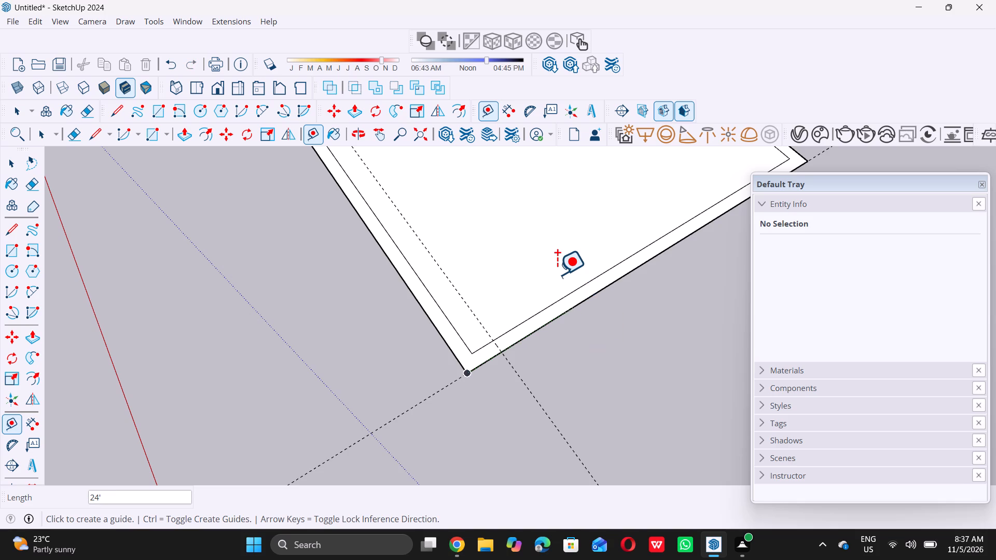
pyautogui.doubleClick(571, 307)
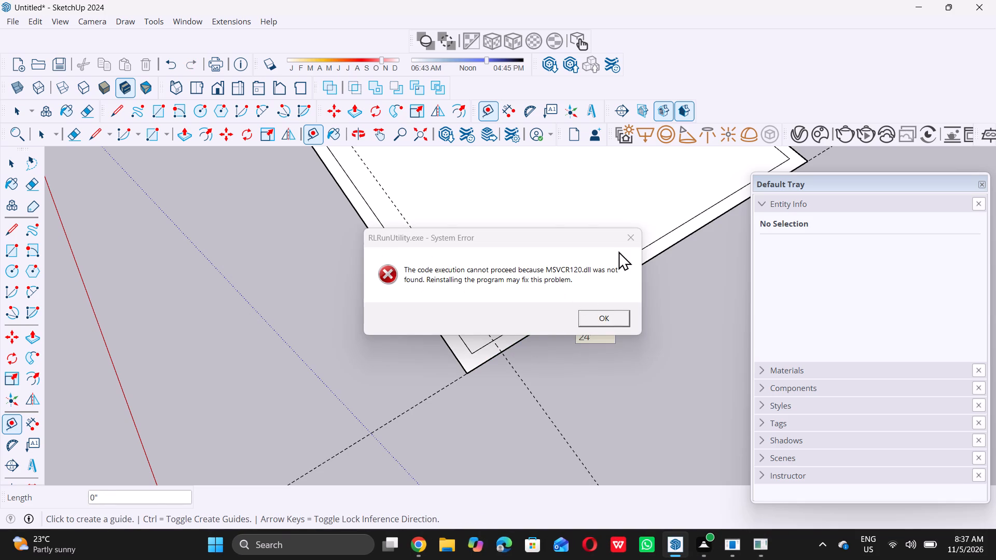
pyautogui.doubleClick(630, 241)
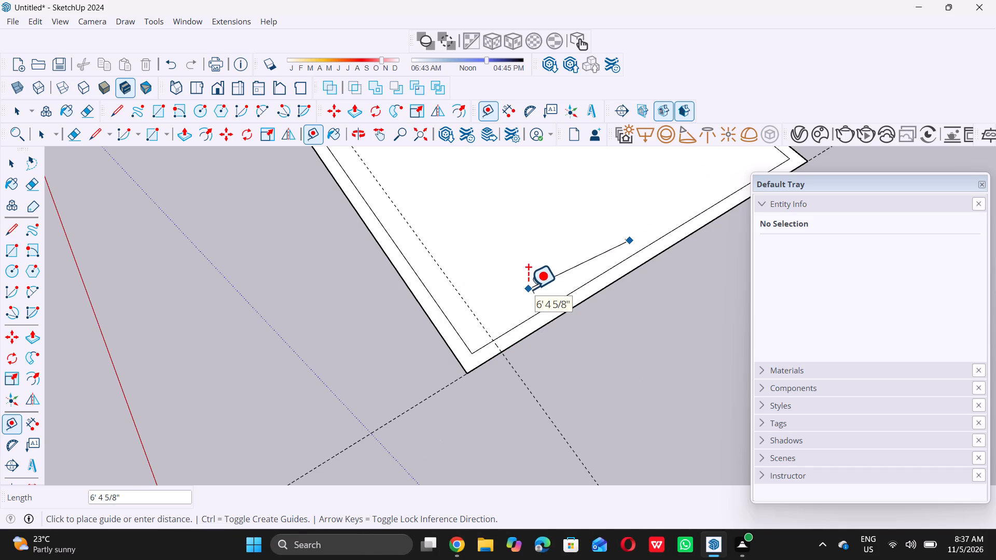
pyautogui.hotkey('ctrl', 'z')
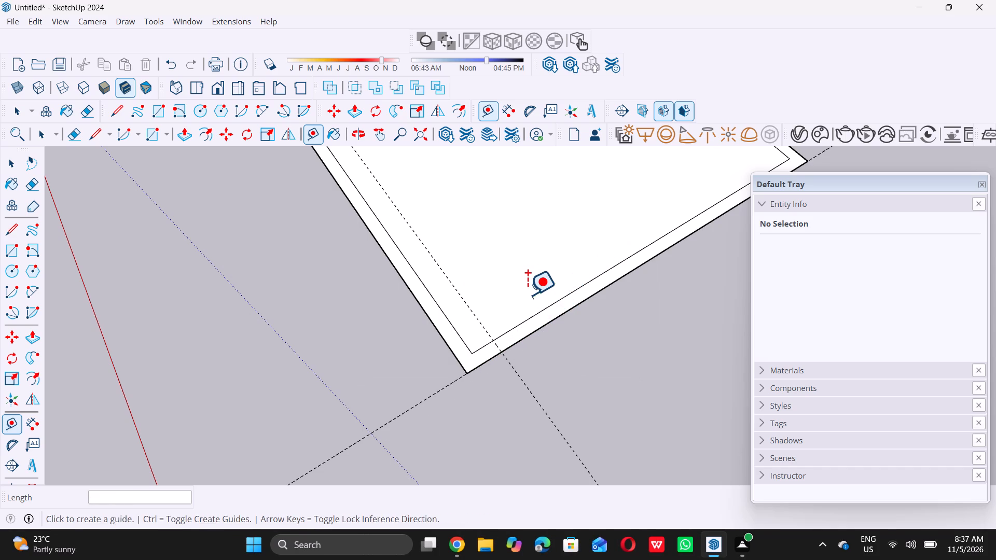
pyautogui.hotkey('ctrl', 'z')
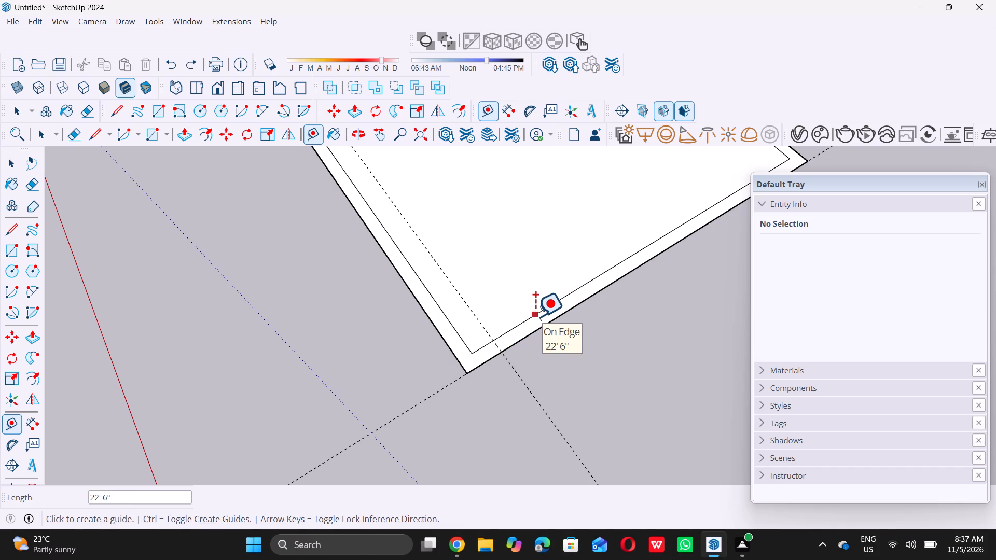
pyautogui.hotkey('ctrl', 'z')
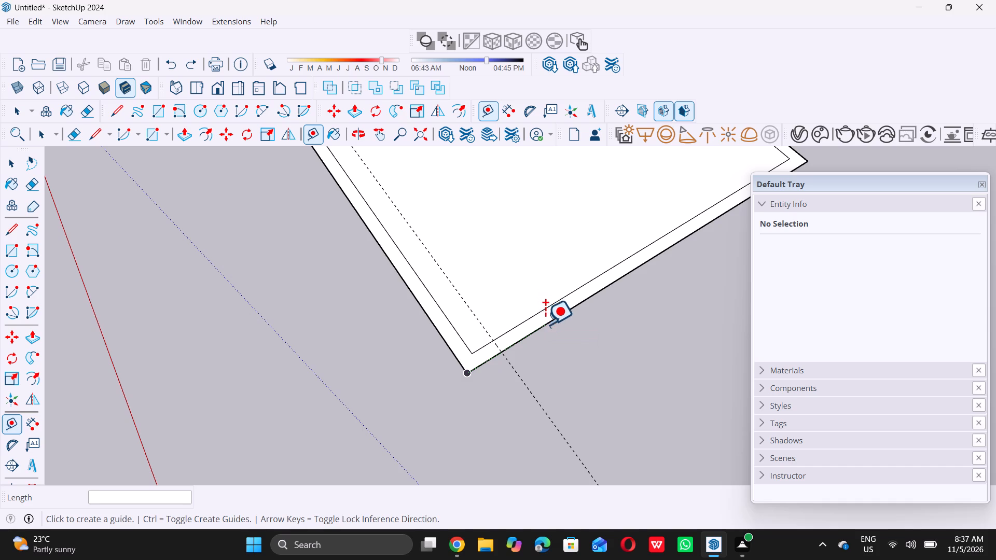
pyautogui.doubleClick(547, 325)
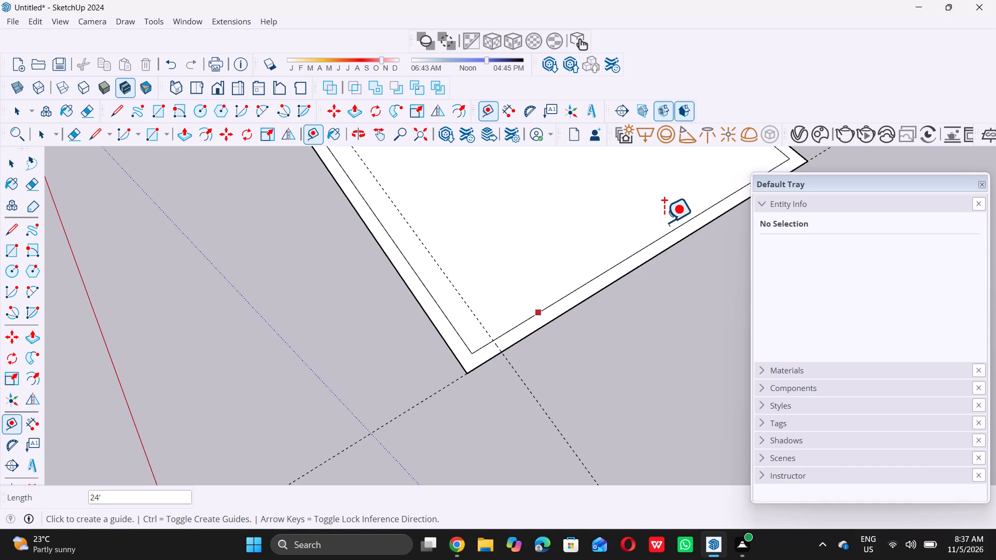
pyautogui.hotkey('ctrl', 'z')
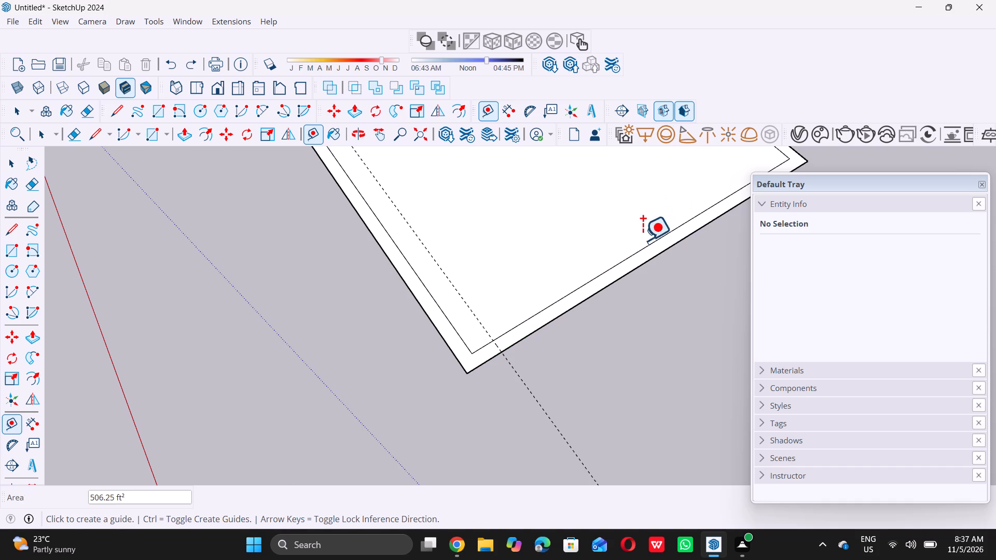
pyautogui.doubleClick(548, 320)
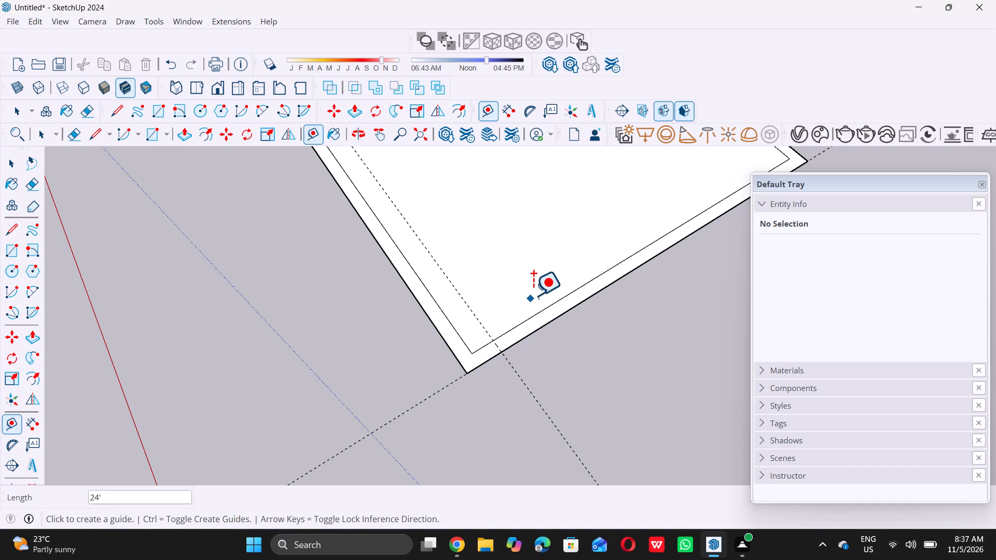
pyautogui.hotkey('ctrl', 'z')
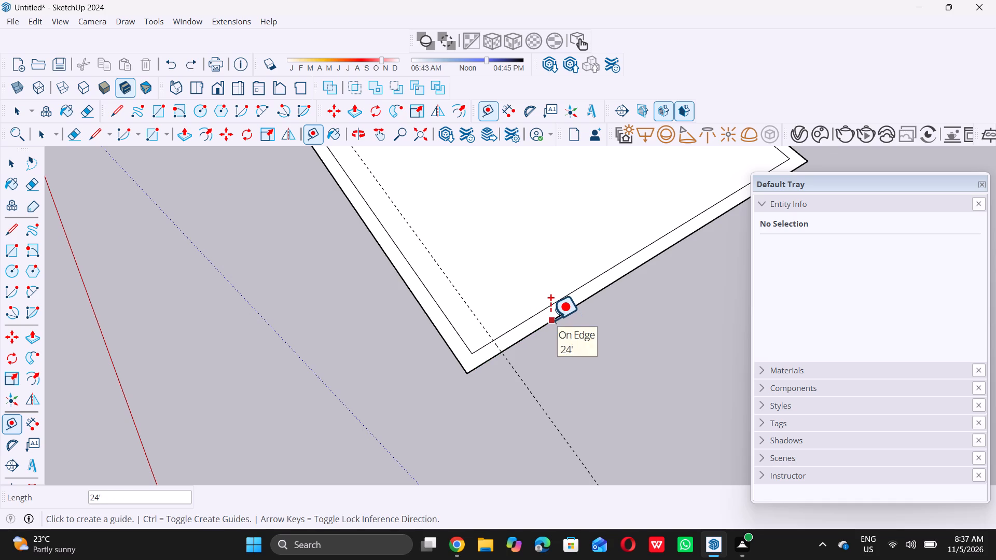
# Create a guide line 2' inward from the front outer edge, parallel to the green axis.
pyautogui.click(552, 317)
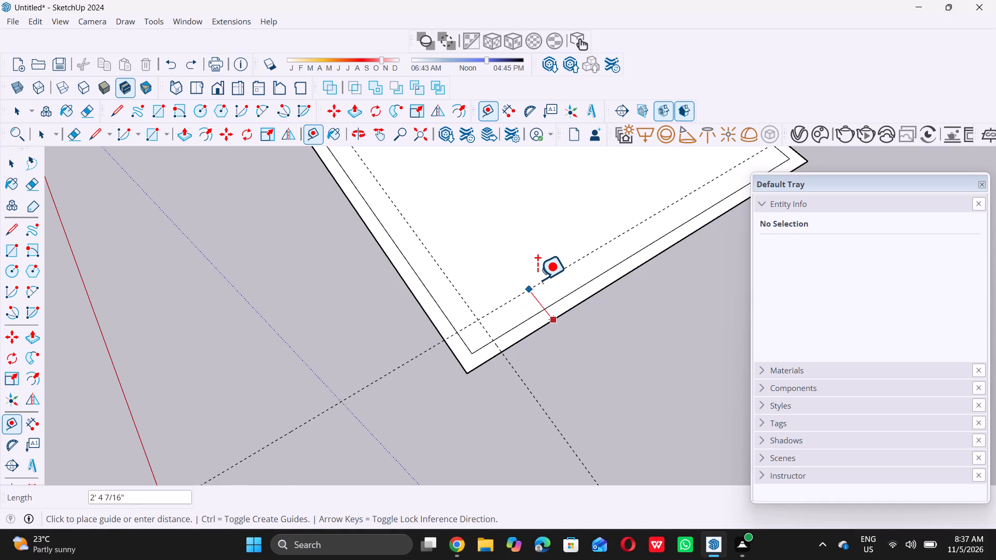
pyautogui.press('2')
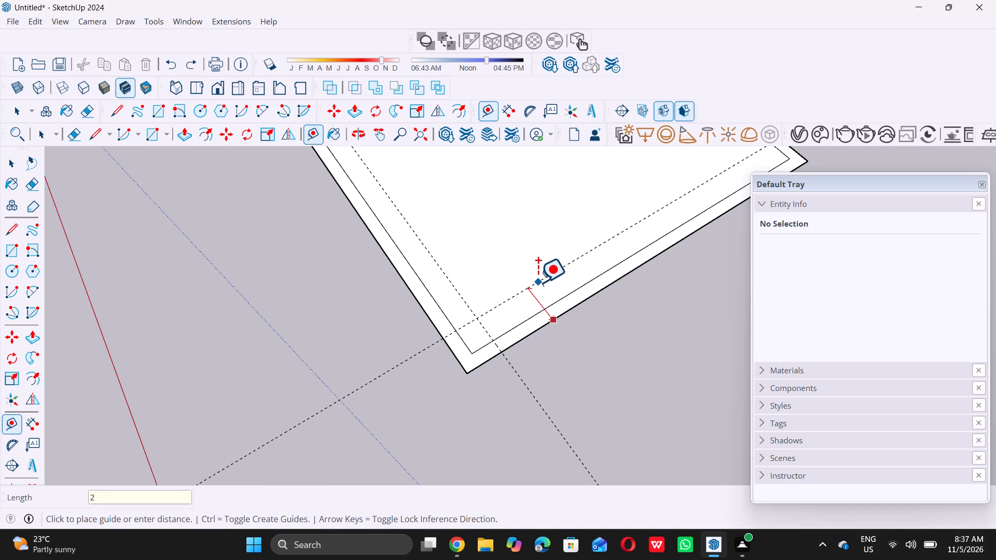
pyautogui.press("'")
pyautogui.press('Return')
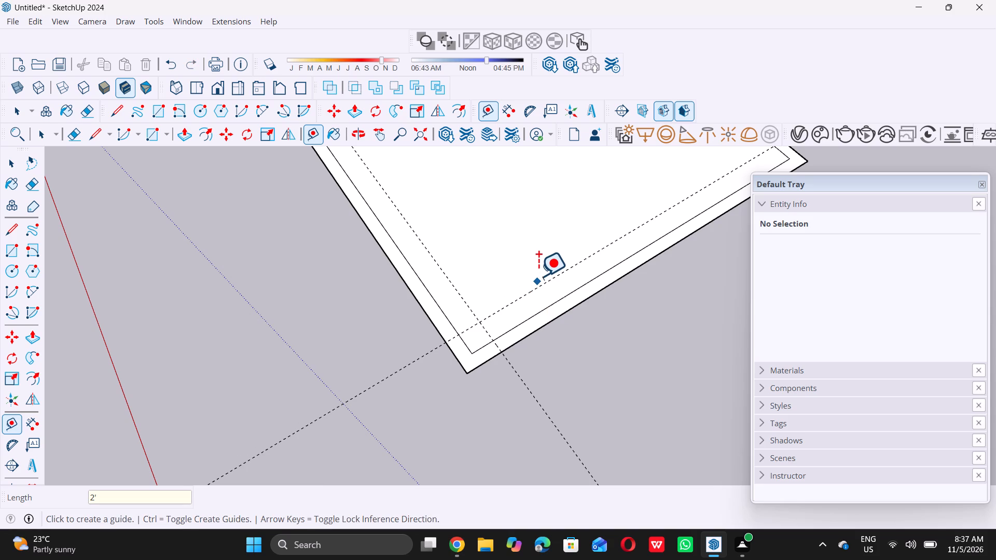
pyautogui.scroll(6, 460, 369)
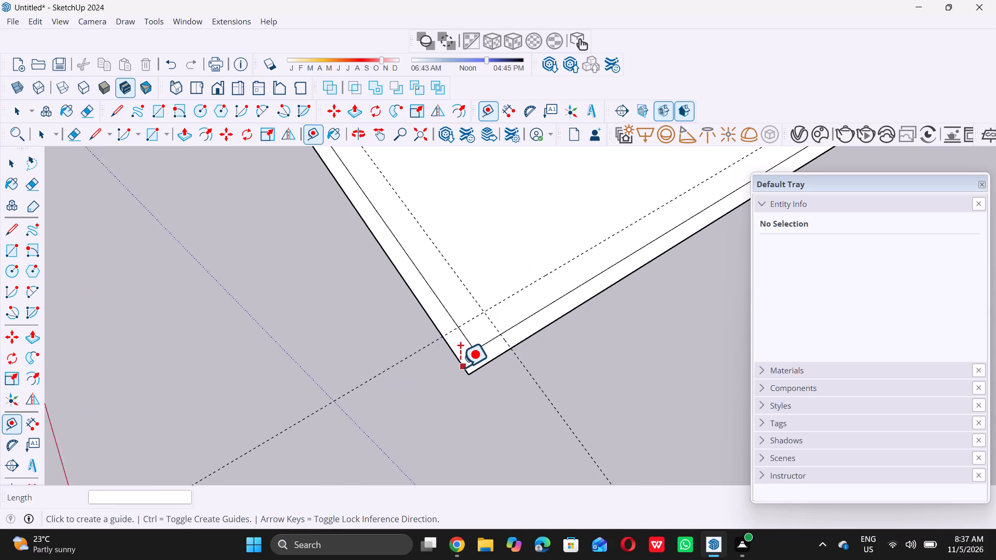
pyautogui.press('space')
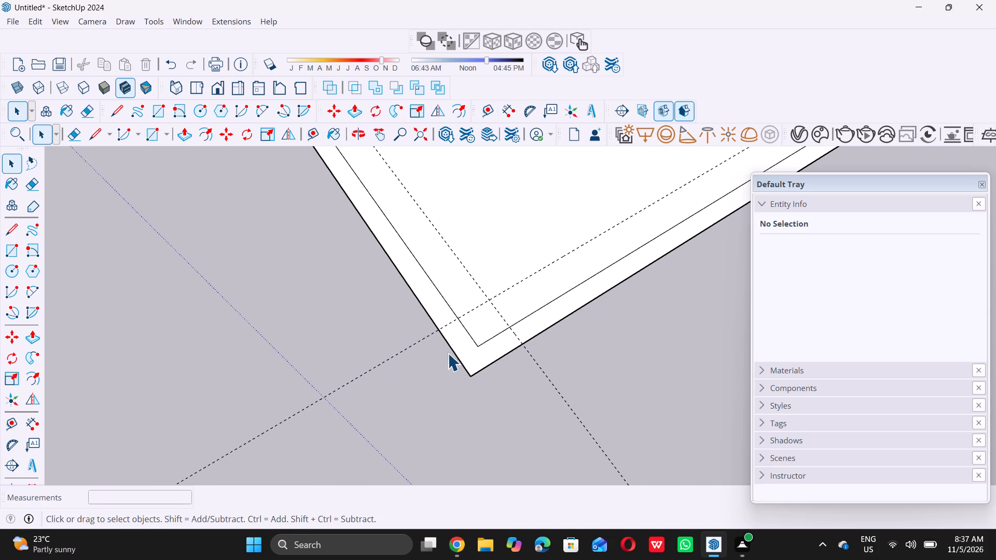
# Draw two 9" lines across the border along the guides, joining the outer and inner edges on both sides of the front corner.
pyautogui.press('l')
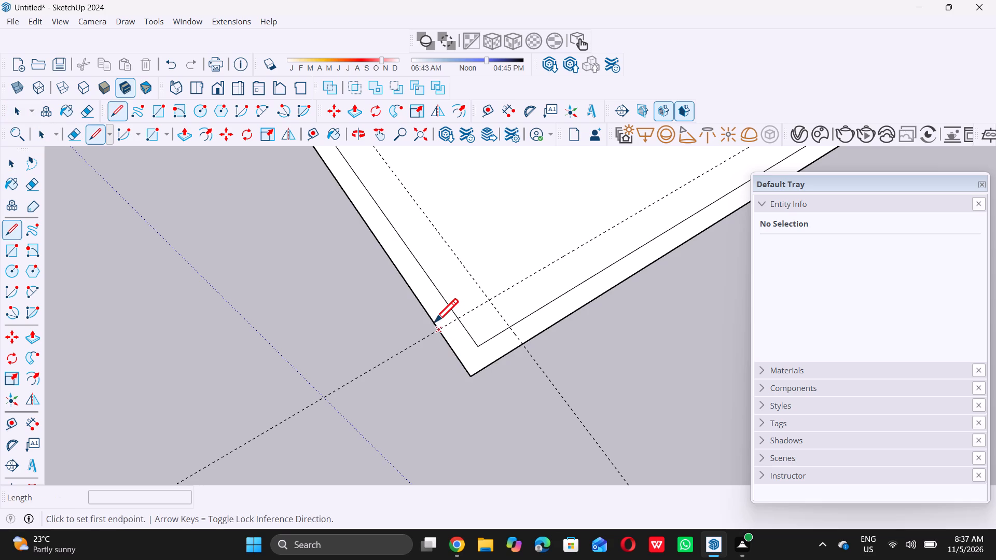
pyautogui.scroll(5, 437, 327)
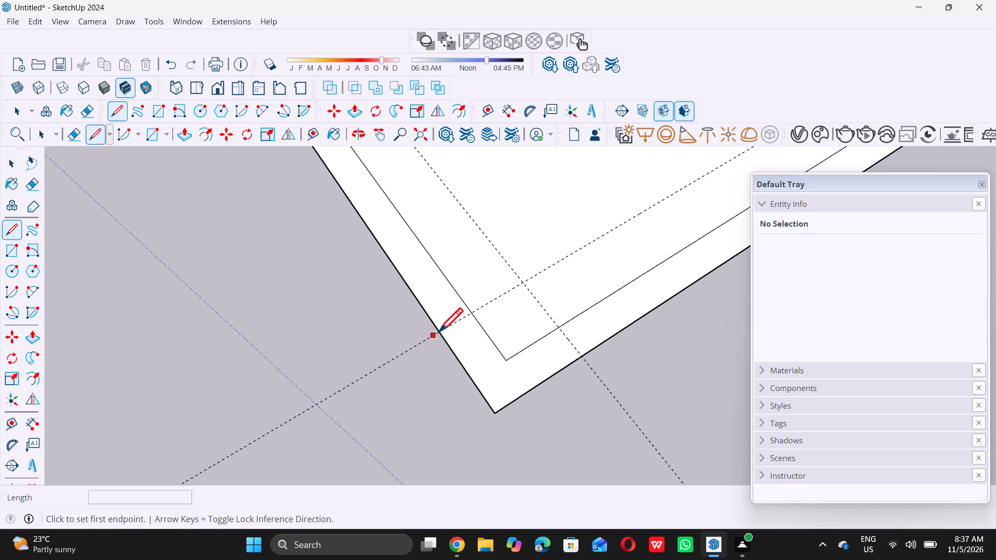
pyautogui.doubleClick(440, 329)
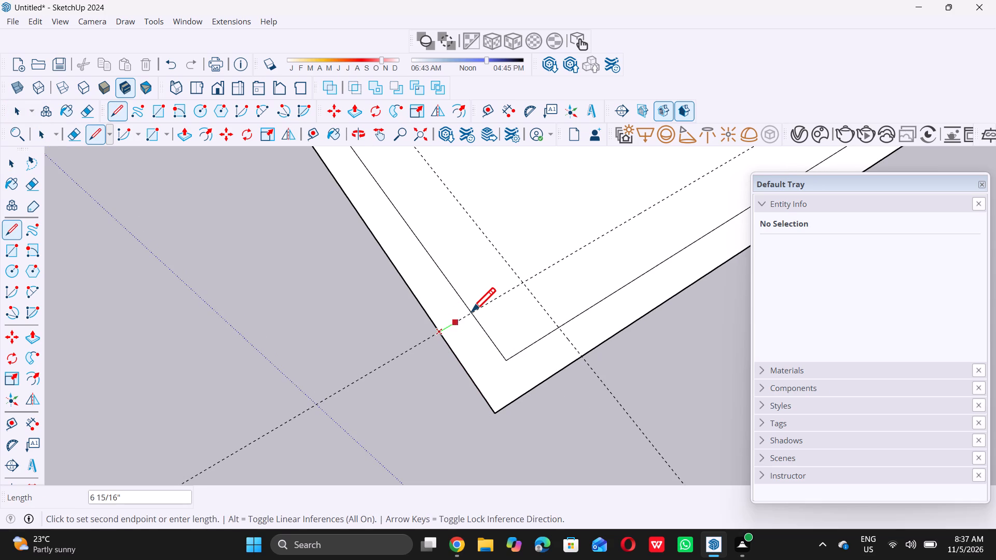
pyautogui.click(473, 309)
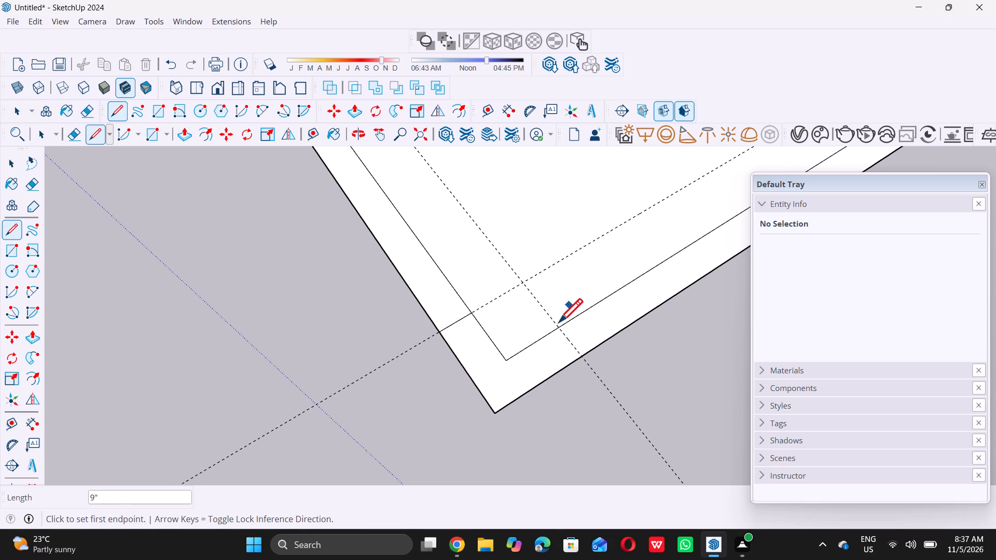
pyautogui.doubleClick(561, 325)
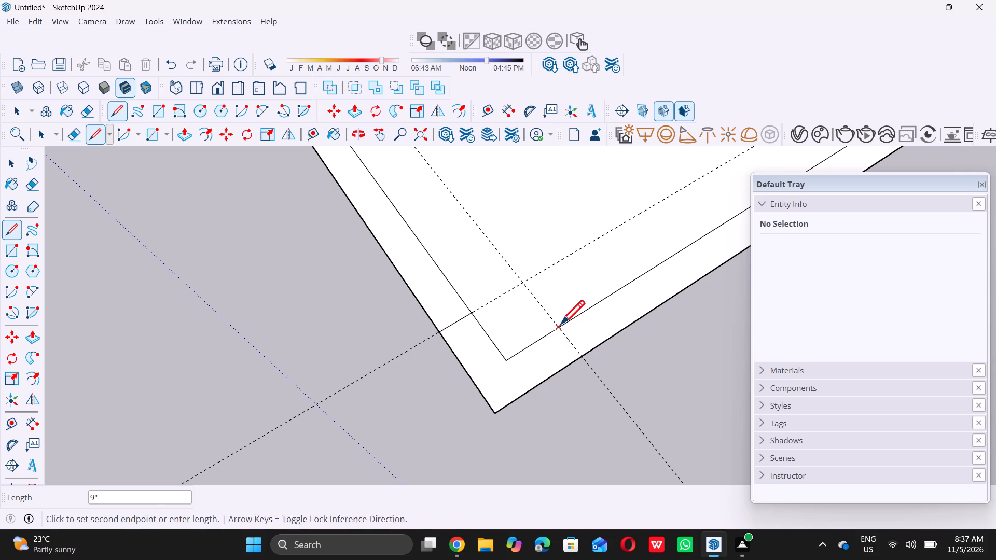
pyautogui.doubleClick(589, 354)
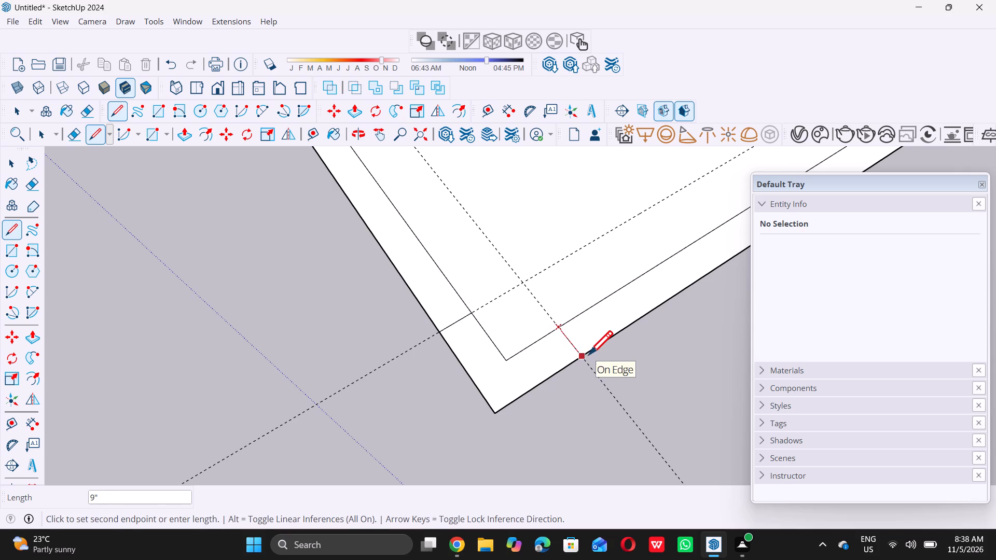
pyautogui.press('space')
# Draw a vertical rotated rectangle 24' long and 9" deep below the outer edge parallel to the red axis, opposite the parallel guide.
pyautogui.scroll(-5, 594, 341)
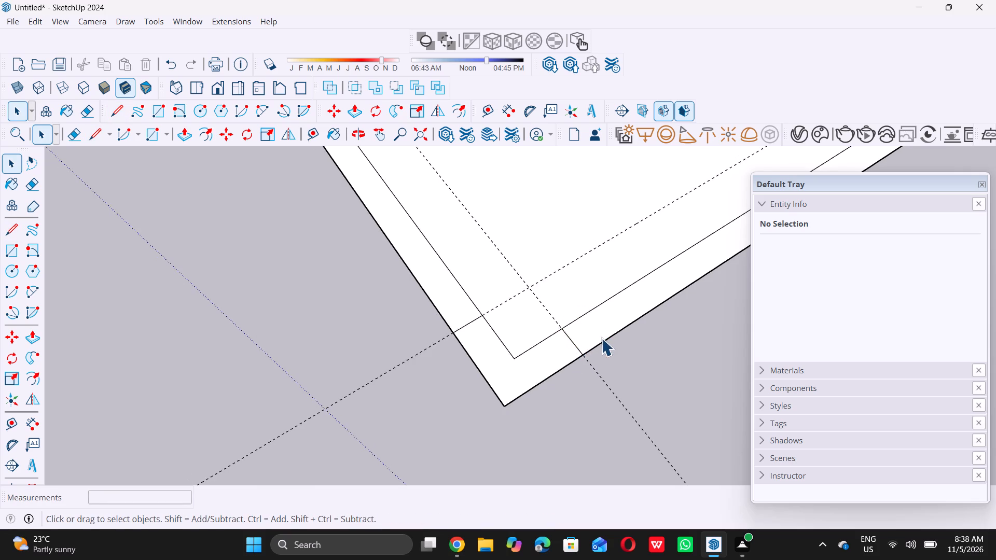
pyautogui.scroll(-4, 579, 334)
pyautogui.scroll(-10, 519, 340)
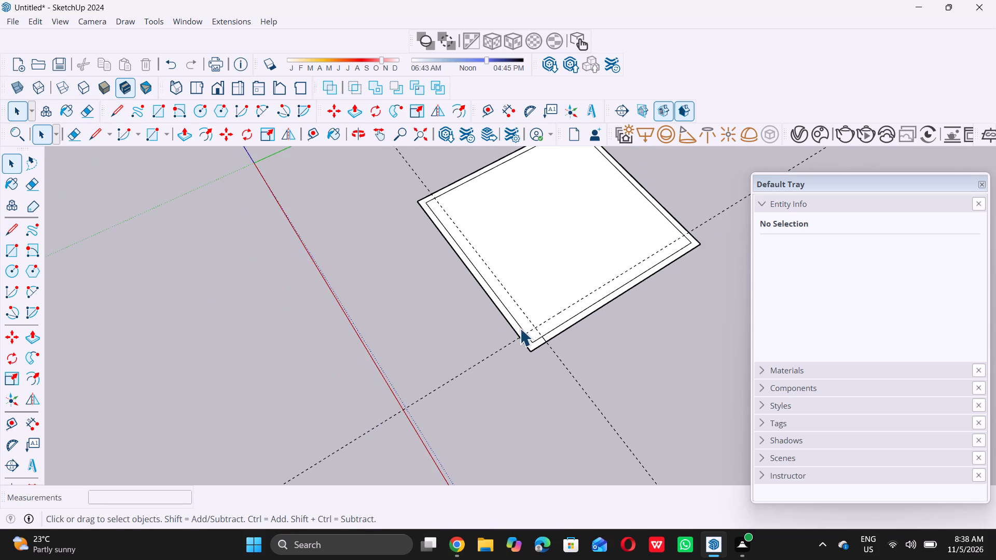
pyautogui.scroll(-5, 525, 318)
pyautogui.moveTo(520, 362); pyautogui.dragTo(531, 323, button='middle')
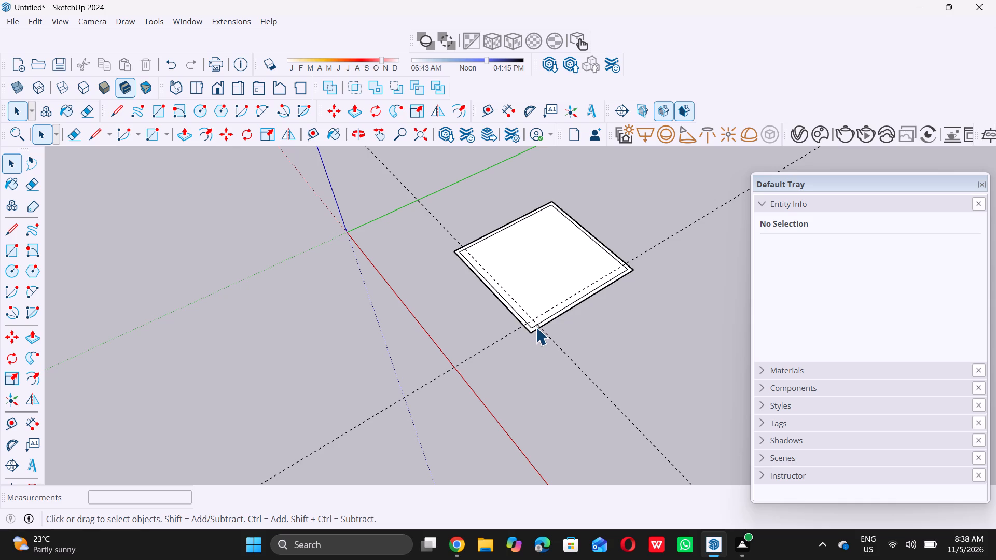
pyautogui.scroll(-5, 536, 327)
pyautogui.moveTo(422, 315); pyautogui.dragTo(634, 332, button='middle')
pyautogui.middleClick(634, 332)
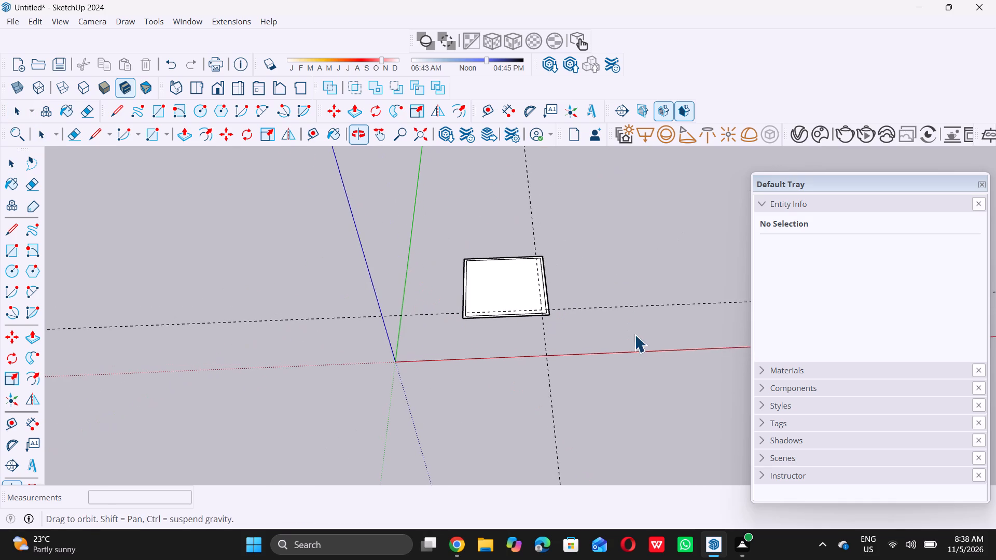
pyautogui.moveTo(415, 352); pyautogui.dragTo(668, 324, button='middle')
pyautogui.moveTo(486, 338); pyautogui.dragTo(543, 243, button='middle')
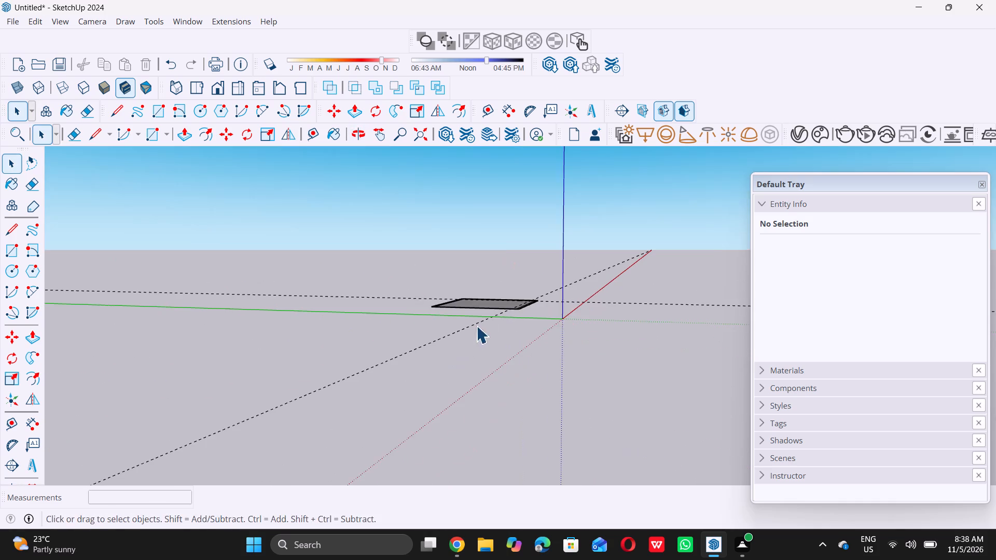
pyautogui.moveTo(486, 300); pyautogui.dragTo(529, 228, button='middle')
pyautogui.scroll(1, 529, 228)
pyautogui.moveTo(491, 291); pyautogui.dragTo(513, 242, button='middle')
pyautogui.scroll(6, 474, 297)
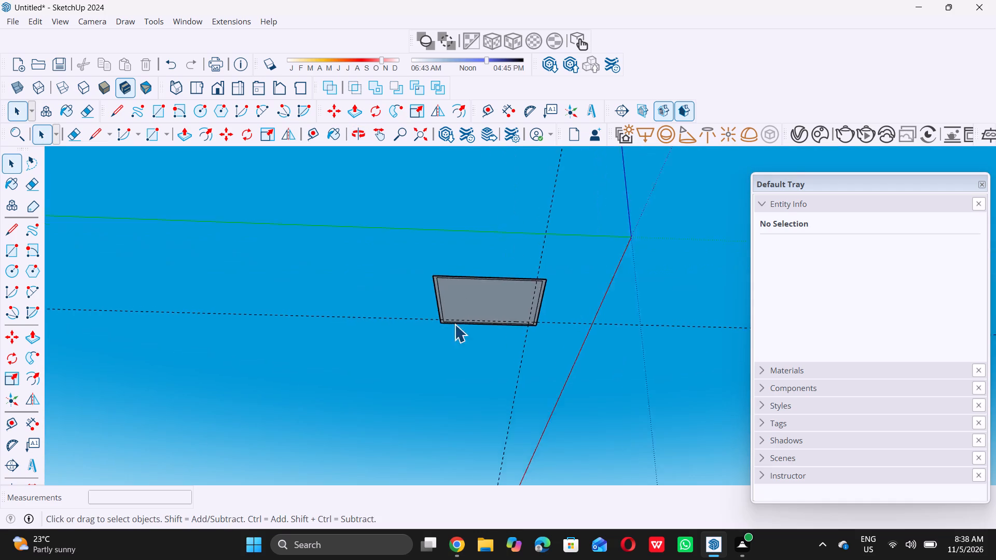
pyautogui.scroll(8, 414, 340)
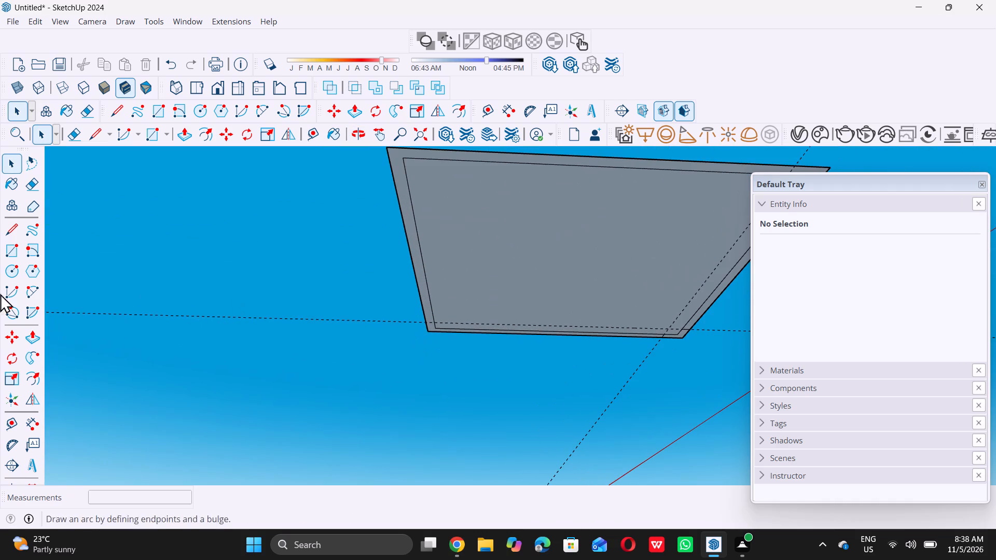
pyautogui.click(34, 249)
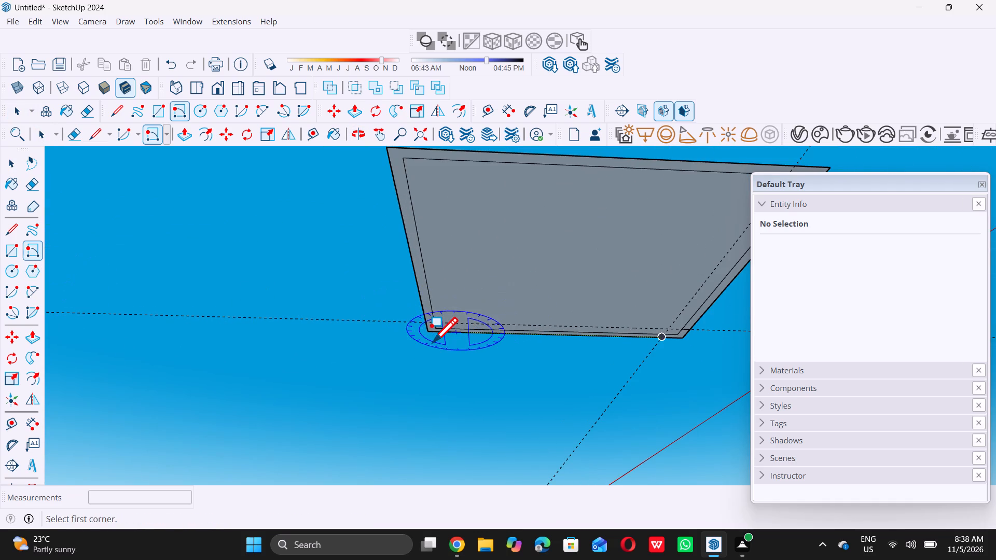
pyautogui.scroll(5, 431, 342)
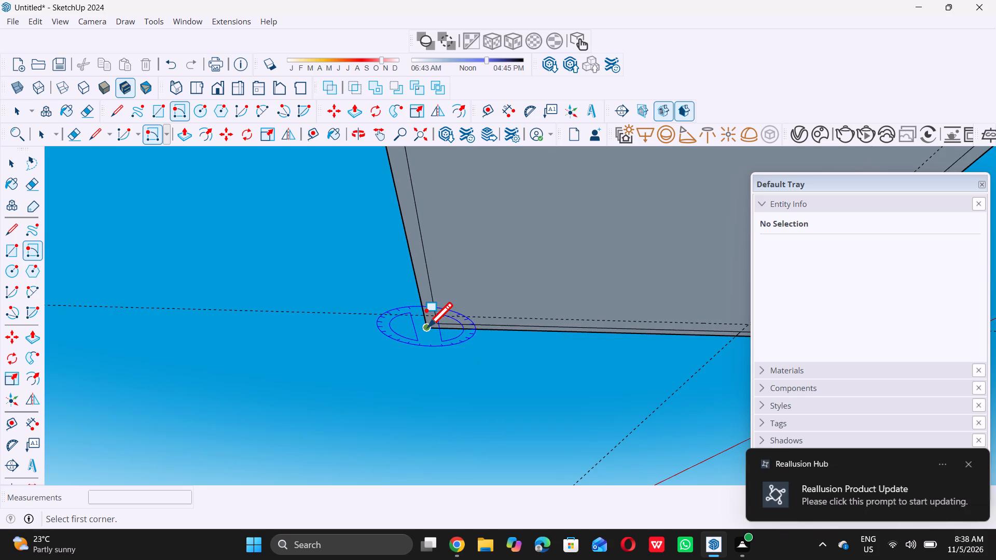
pyautogui.click(426, 327)
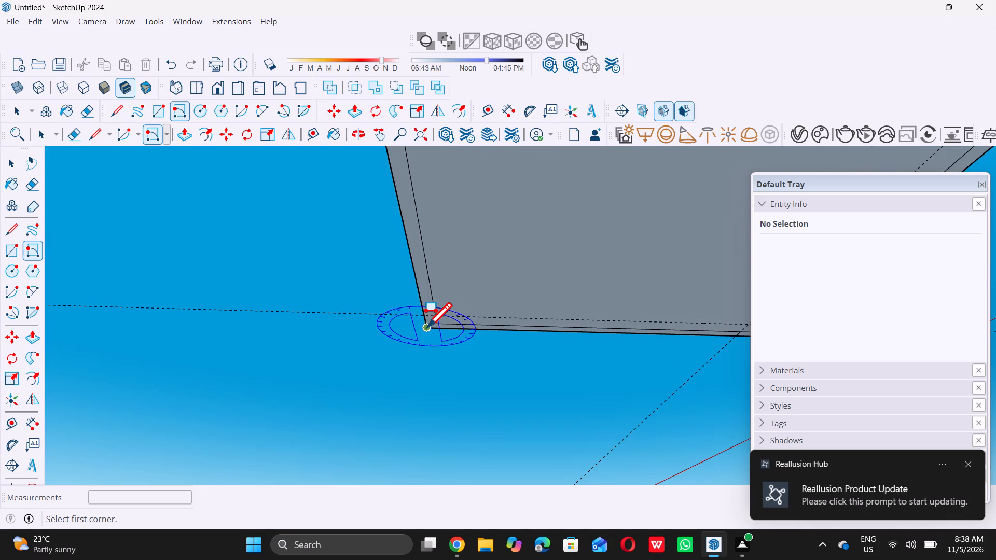
pyautogui.scroll(-10, 425, 327)
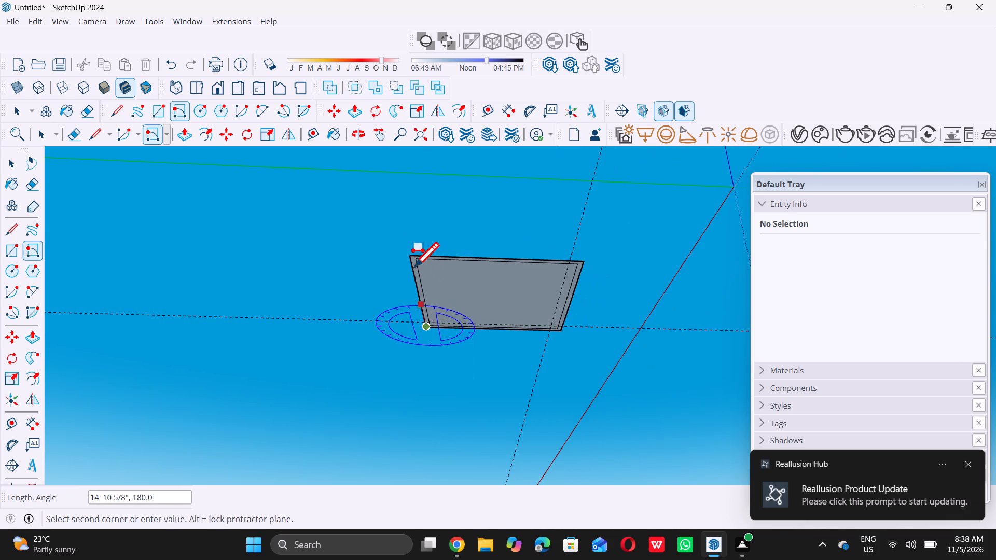
pyautogui.click(412, 258)
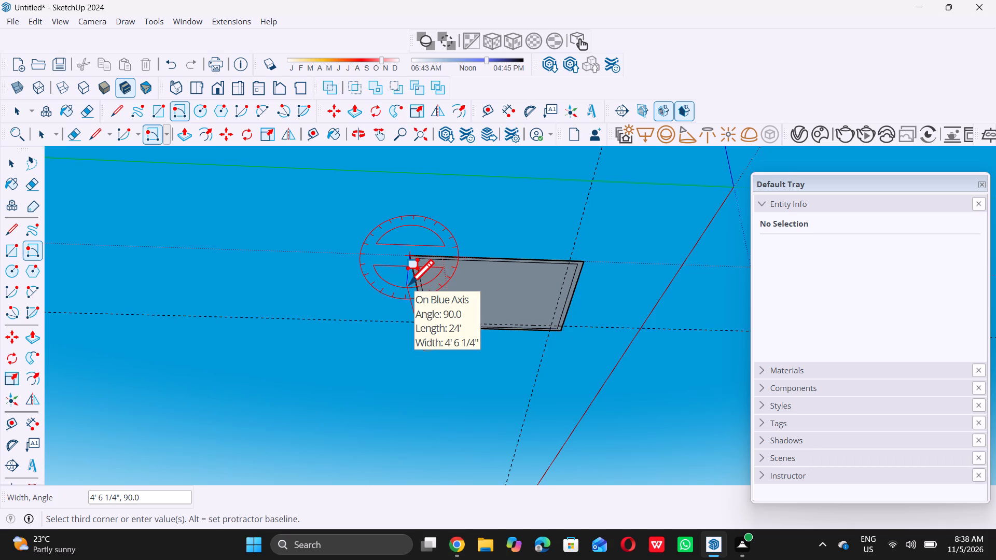
pyautogui.press('9')
pyautogui.hotkey('shift', '"')
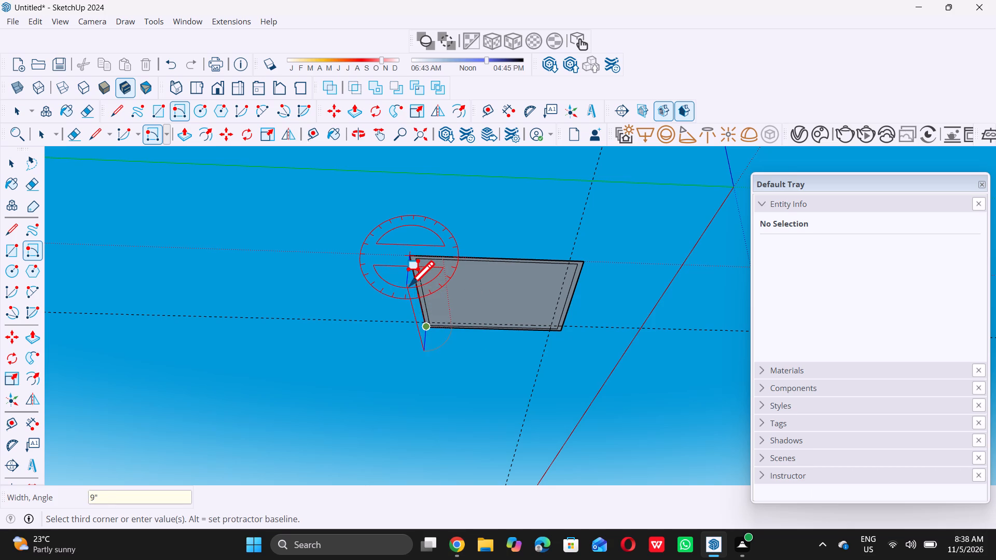
pyautogui.press('Return')
pyautogui.press('space')
# Push/Pull the vertical 24' by 9" face 24' beneath the plan to its opposite edge, forming a solid slab.
pyautogui.scroll(-2, 453, 227)
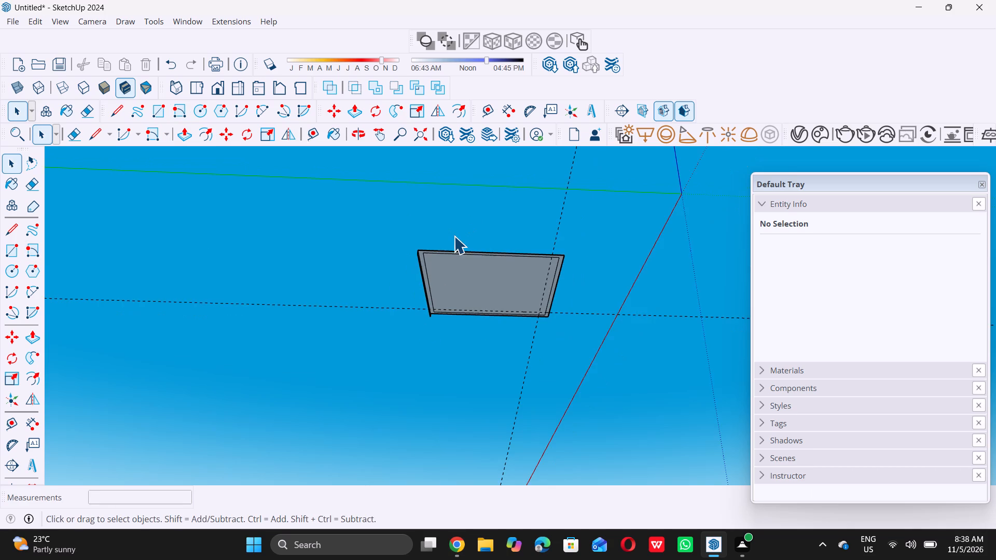
pyautogui.scroll(-2, 451, 237)
pyautogui.moveTo(449, 233); pyautogui.dragTo(408, 328, button='middle')
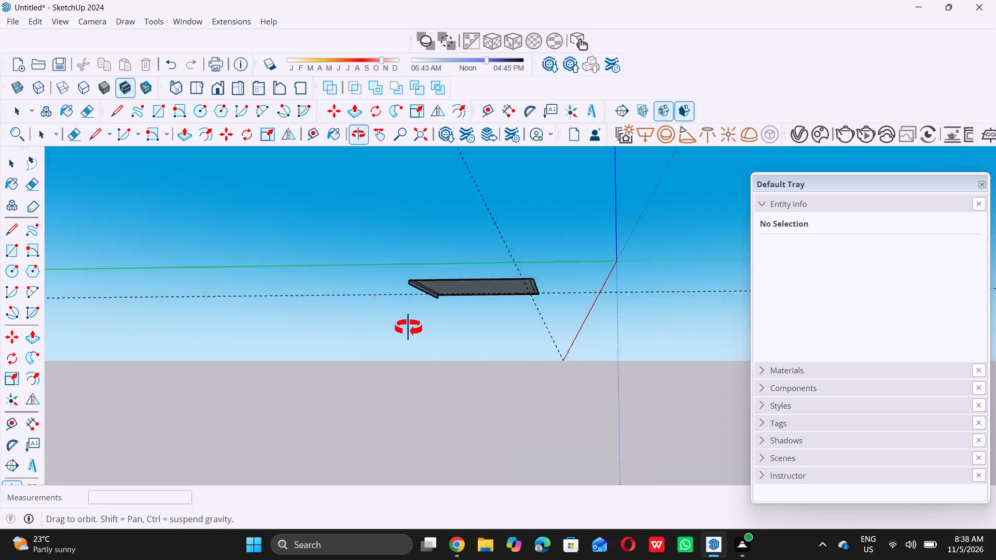
pyautogui.moveTo(408, 328); pyautogui.dragTo(405, 341, button='middle')
pyautogui.scroll(6, 416, 296)
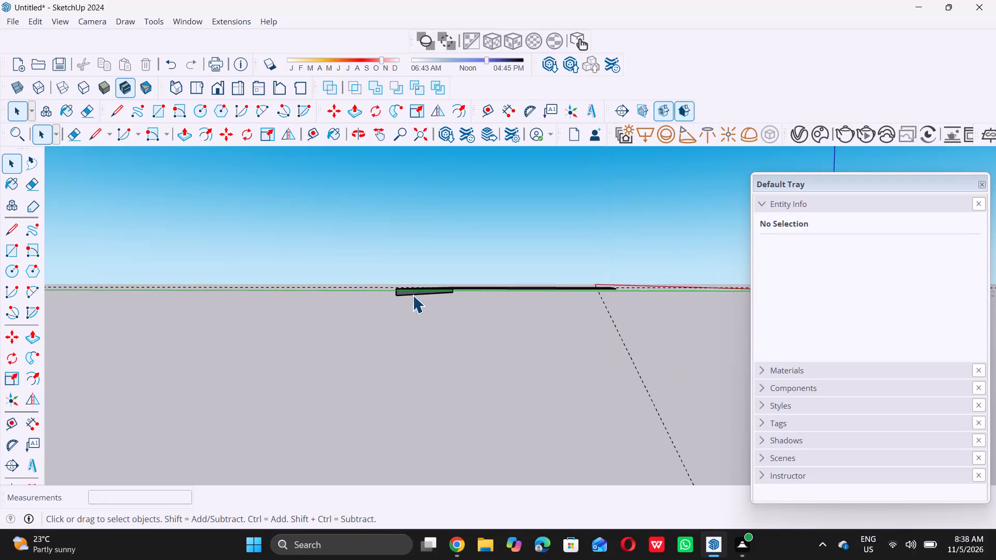
pyautogui.scroll(12, 412, 295)
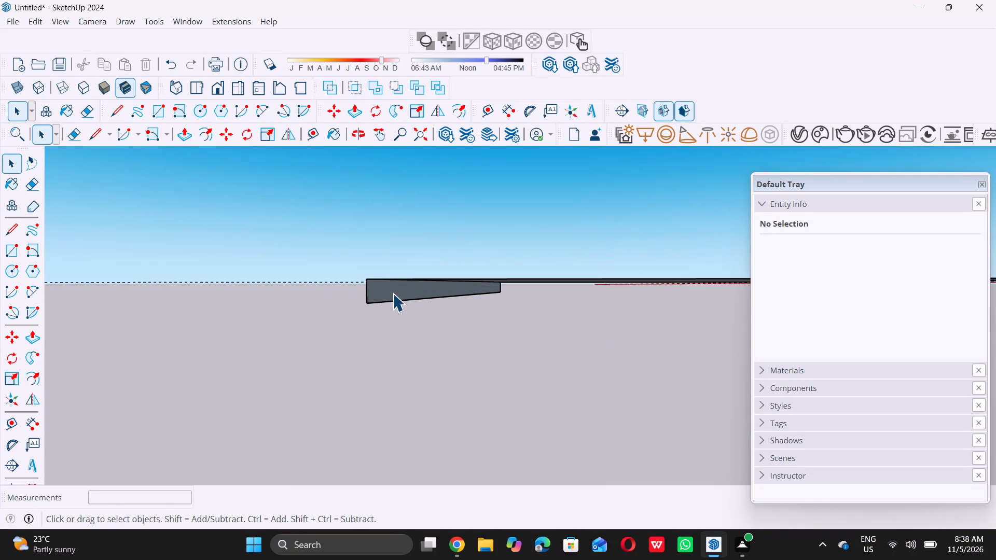
pyautogui.click(393, 293)
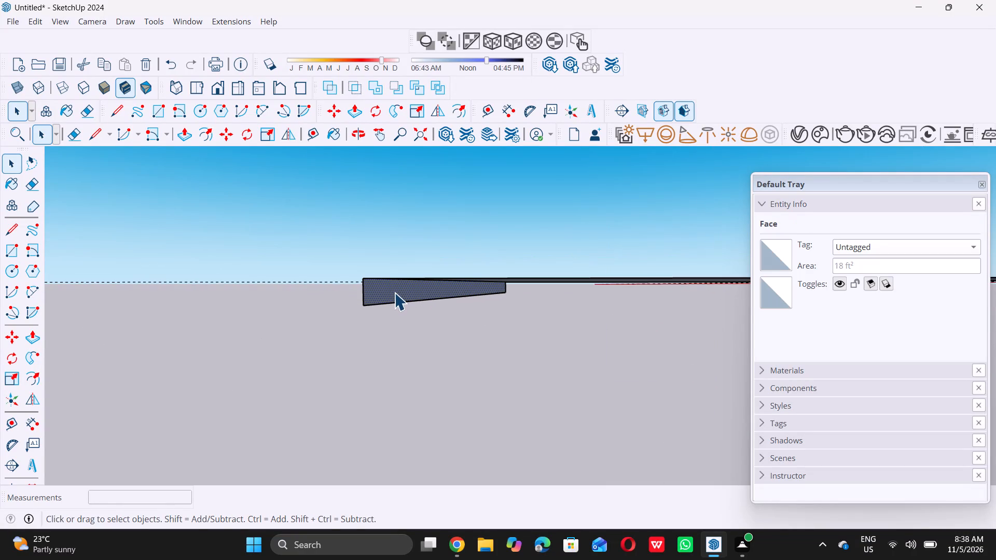
pyautogui.press('p')
pyautogui.doubleClick(394, 292)
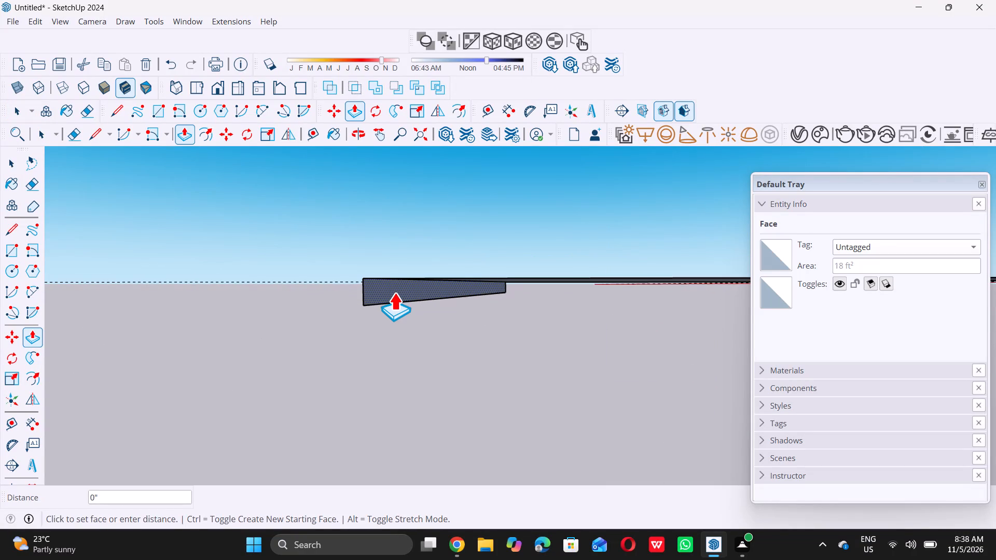
pyautogui.scroll(-11, 413, 292)
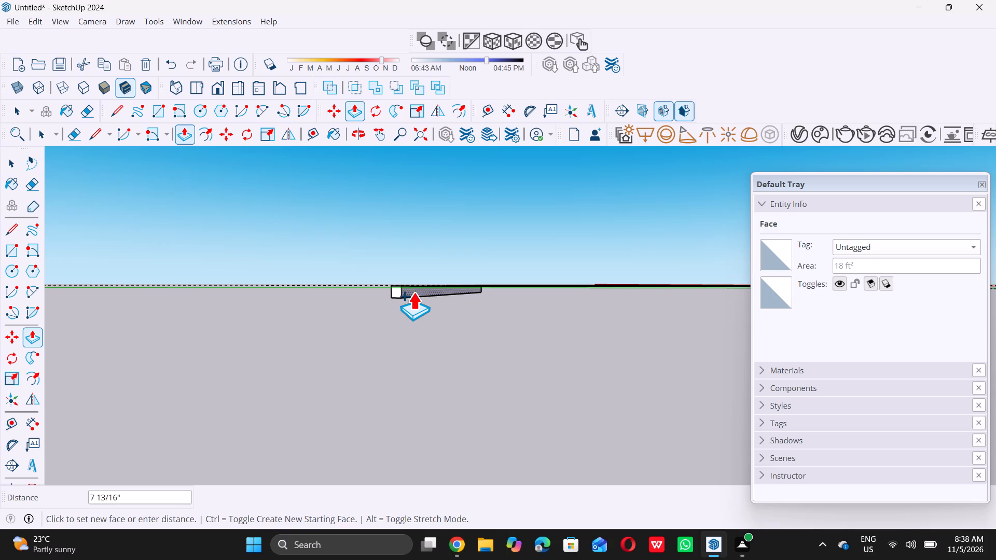
pyautogui.scroll(-2, 413, 292)
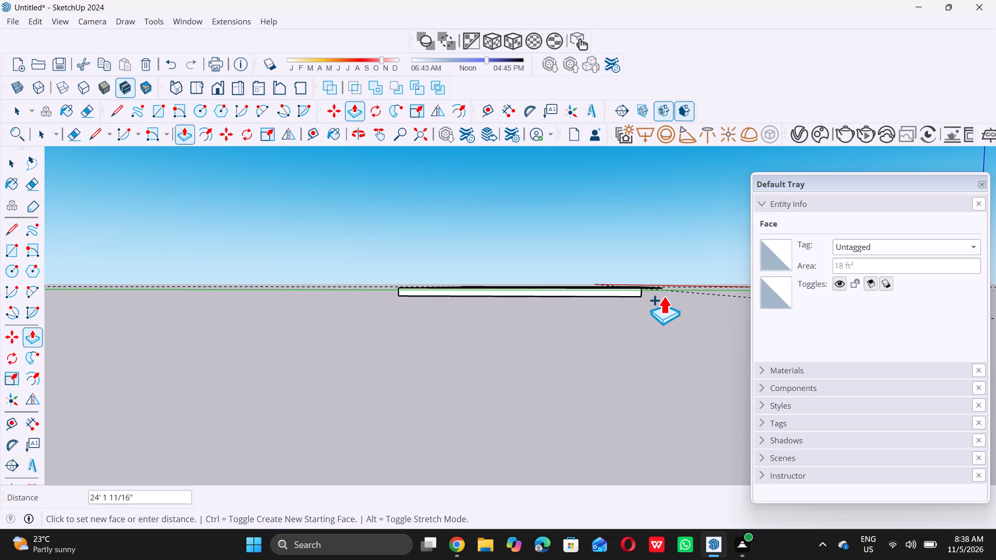
pyautogui.moveTo(644, 320); pyautogui.dragTo(636, 327, button='middle')
pyautogui.moveTo(635, 327); pyautogui.dragTo(569, 374, button='middle')
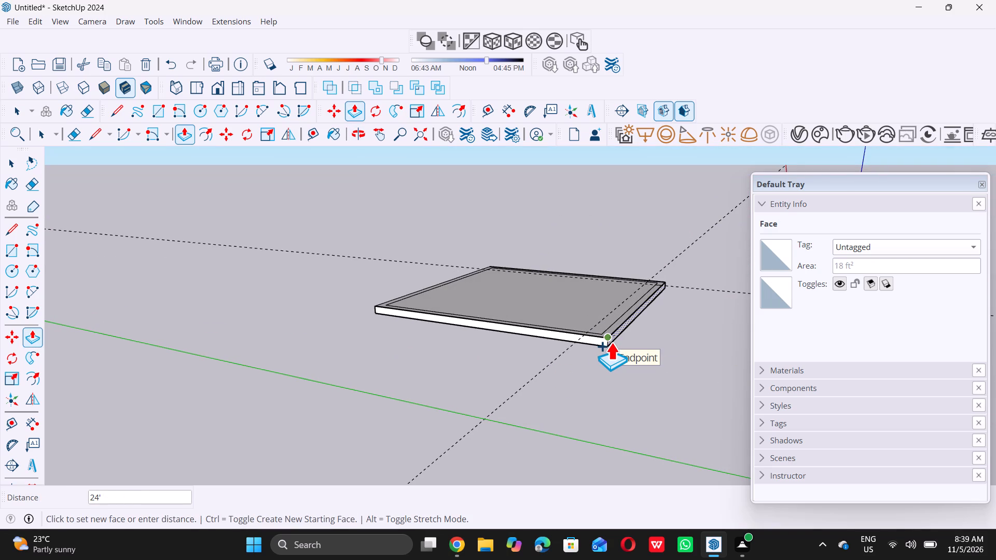
pyautogui.doubleClick(611, 342)
pyautogui.press('space')
# Clear the face selection and delete the guide lines from the model.
pyautogui.scroll(-4, 432, 367)
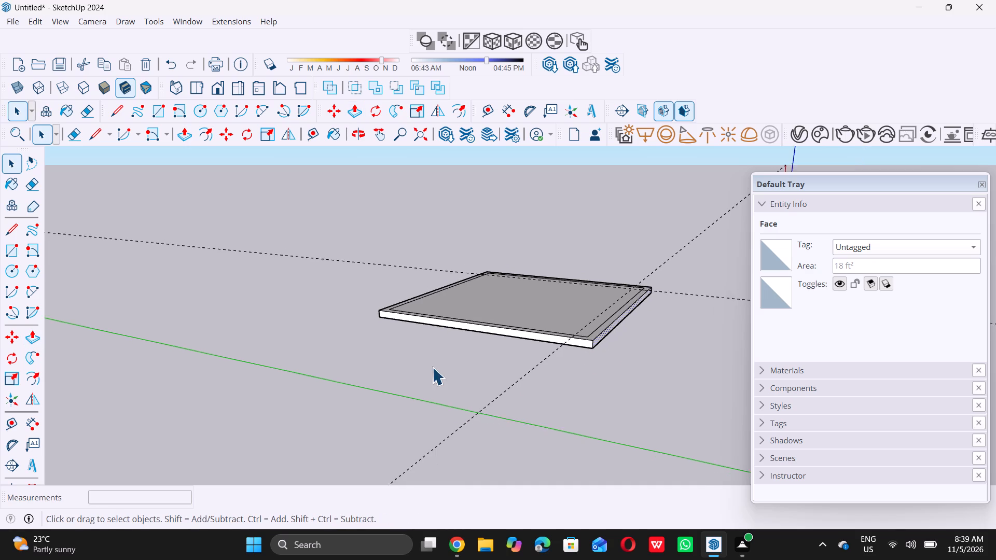
pyautogui.scroll(-2, 432, 367)
pyautogui.moveTo(542, 311); pyautogui.dragTo(213, 419, button='middle')
pyautogui.middleClick(213, 419)
pyautogui.middleClick(213, 419)
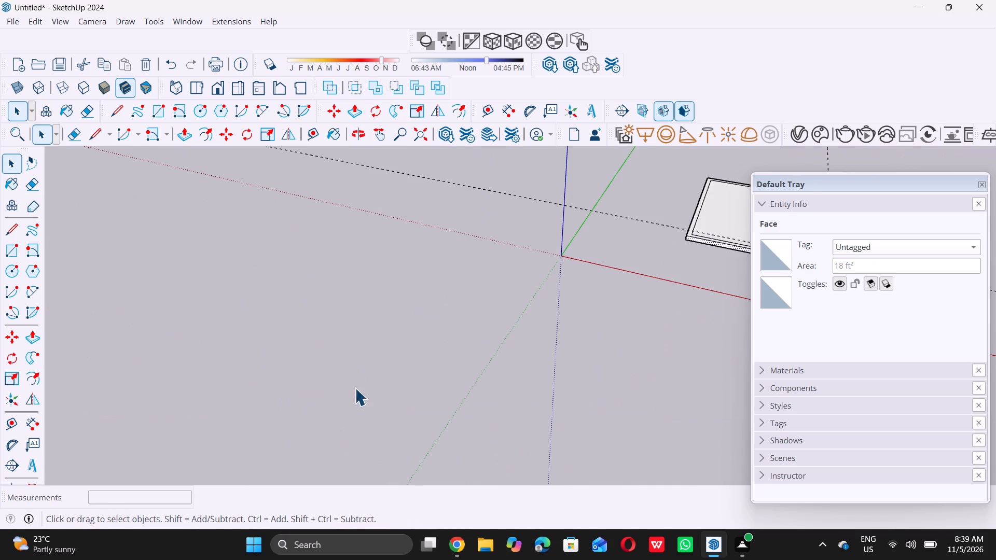
pyautogui.scroll(-11, 266, 373)
pyautogui.scroll(5, 544, 314)
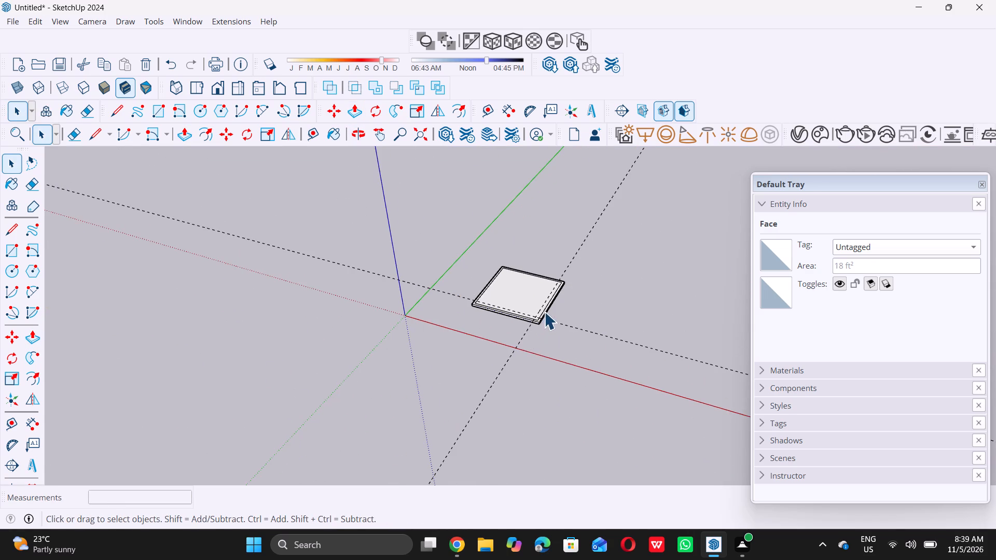
pyautogui.scroll(14, 544, 312)
pyautogui.moveTo(526, 368); pyautogui.dragTo(520, 362, button='middle')
pyautogui.click(501, 407)
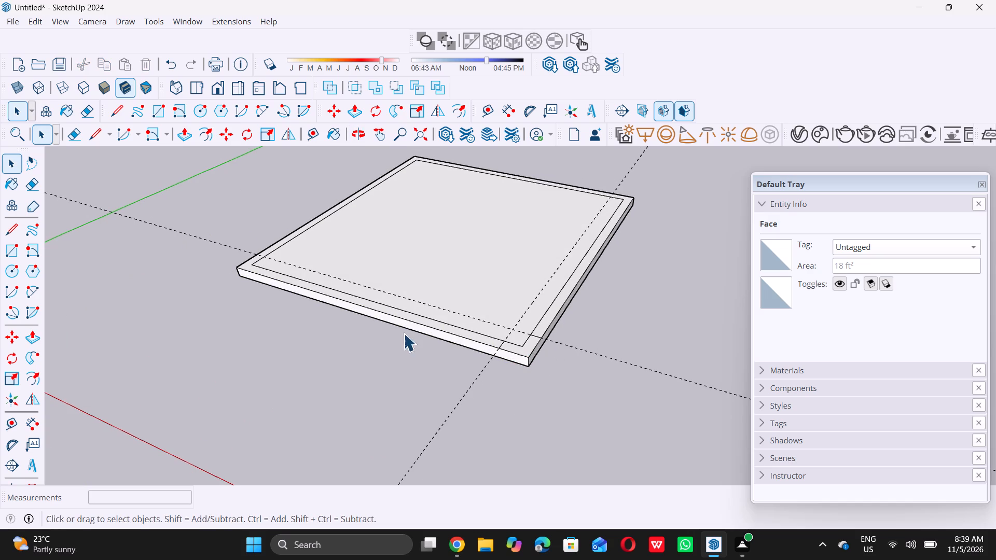
pyautogui.click(36, 17)
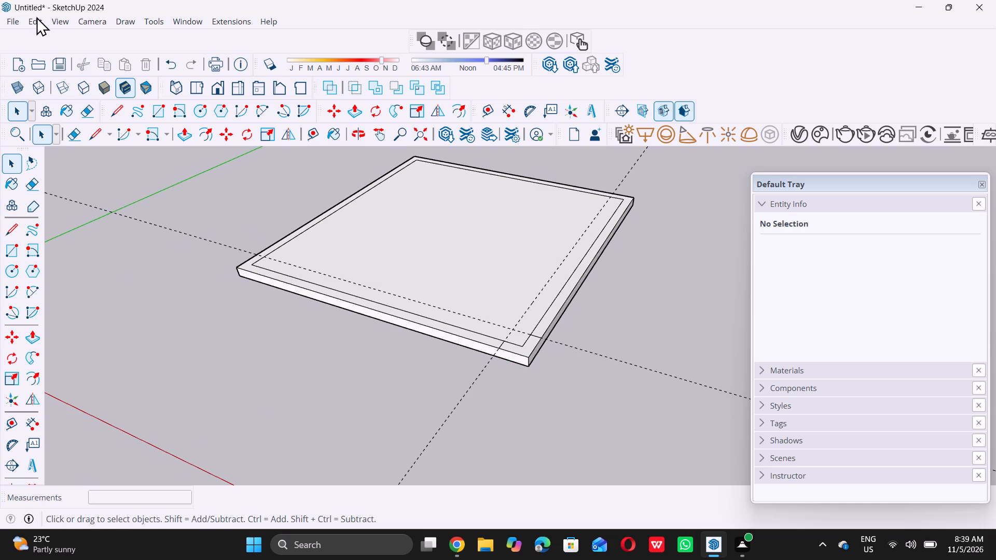
pyautogui.click(80, 153)
# Push/Pull the L-shaped face at the front corner of the border up 10' to form a corner column.
pyautogui.scroll(-6, 286, 277)
pyautogui.scroll(1, 416, 296)
pyautogui.moveTo(416, 296); pyautogui.dragTo(424, 324, button='middle')
pyautogui.scroll(11, 437, 348)
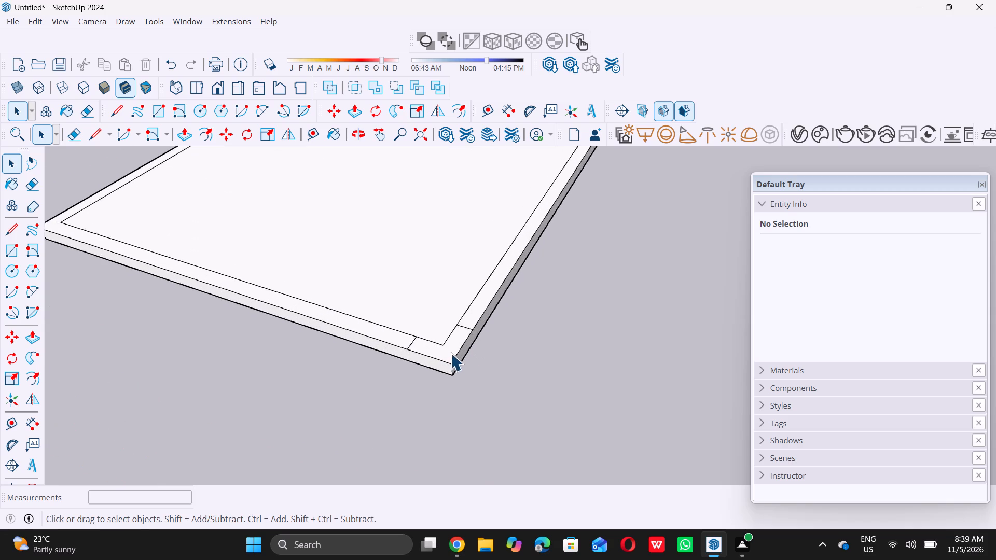
pyautogui.click(441, 349)
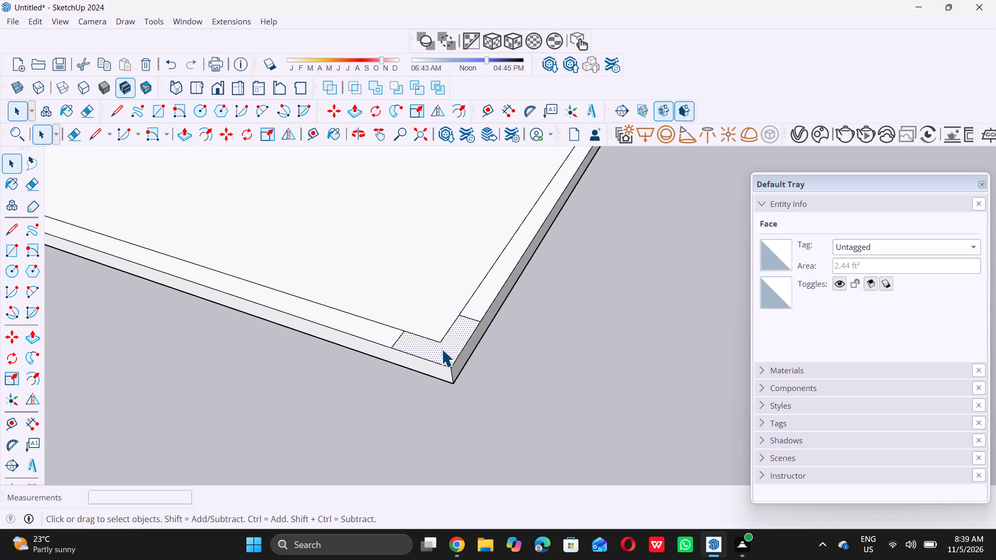
pyautogui.press('p')
pyautogui.doubleClick(446, 345)
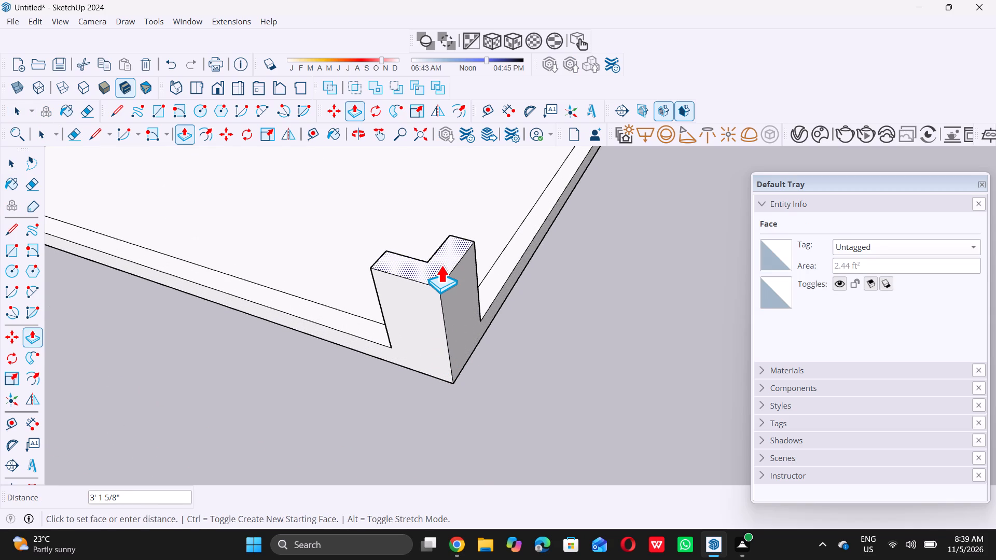
pyautogui.write('10')
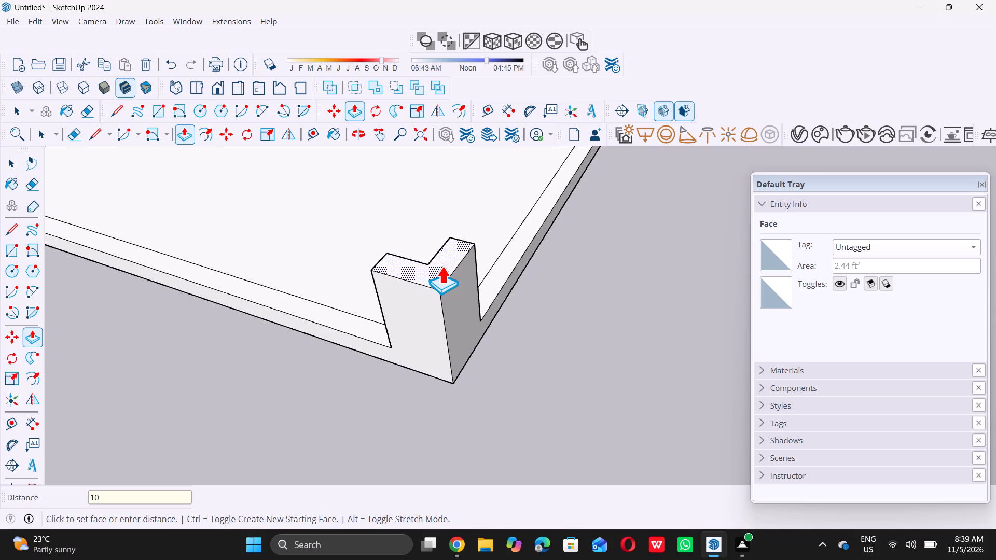
pyautogui.press("'")
pyautogui.press('Return')
pyautogui.press('space')
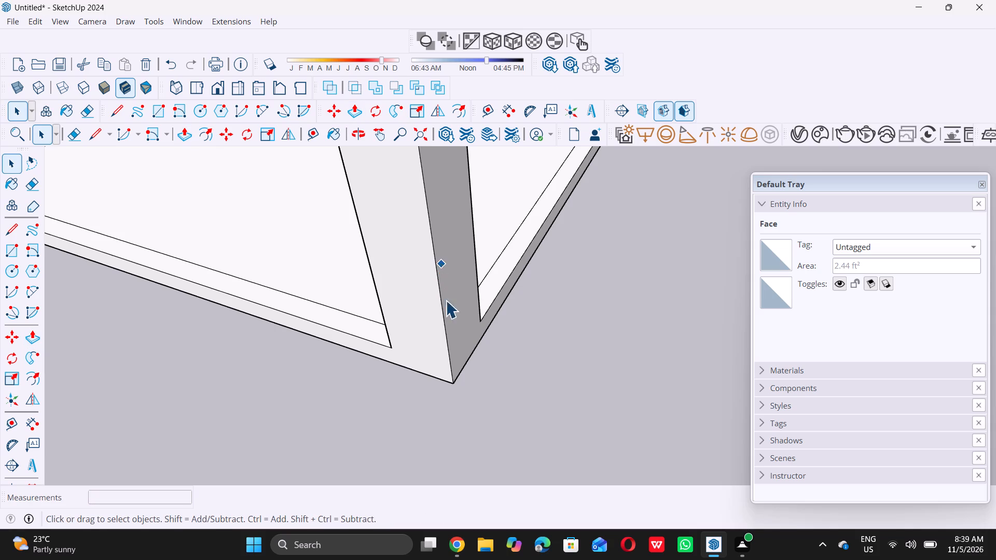
# Create a guide 3' in from the slab's outer edge at the neighbouring corner, parallel to the red axis.
pyautogui.scroll(-17, 489, 338)
pyautogui.scroll(-4, 527, 410)
pyautogui.moveTo(514, 415); pyautogui.dragTo(510, 371, button='middle')
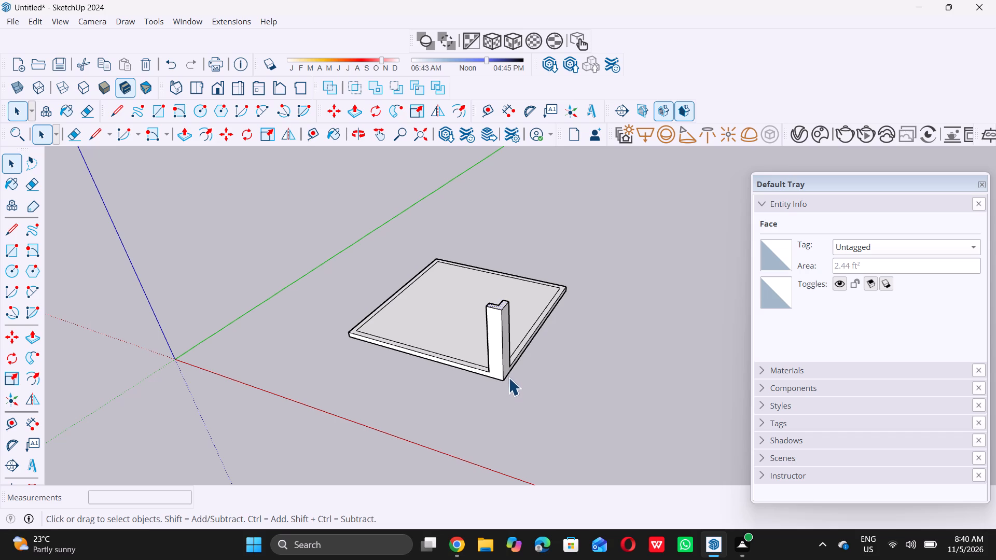
pyautogui.moveTo(545, 308); pyautogui.dragTo(486, 329, button='middle')
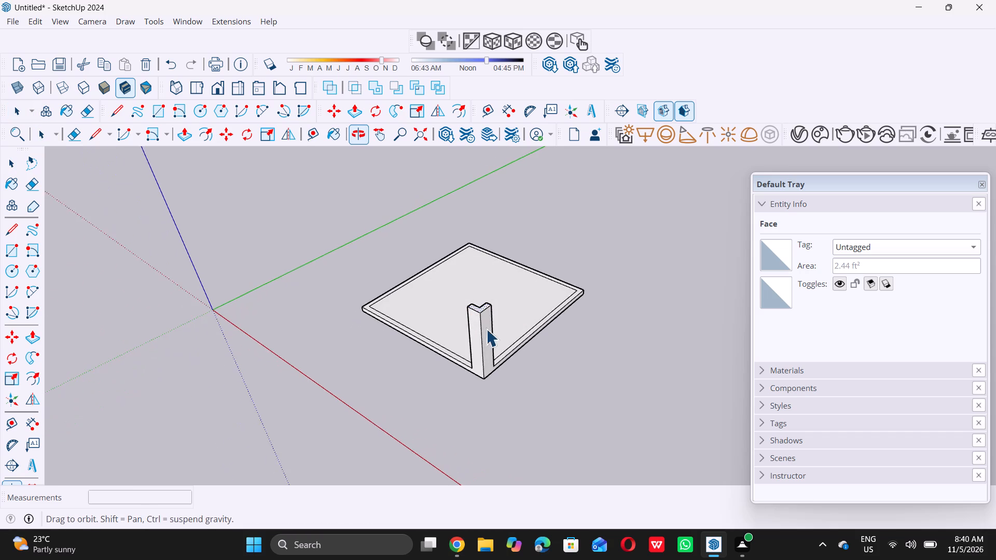
pyautogui.moveTo(486, 329); pyautogui.dragTo(486, 327, button='middle')
pyautogui.moveTo(536, 313); pyautogui.dragTo(427, 349, button='middle')
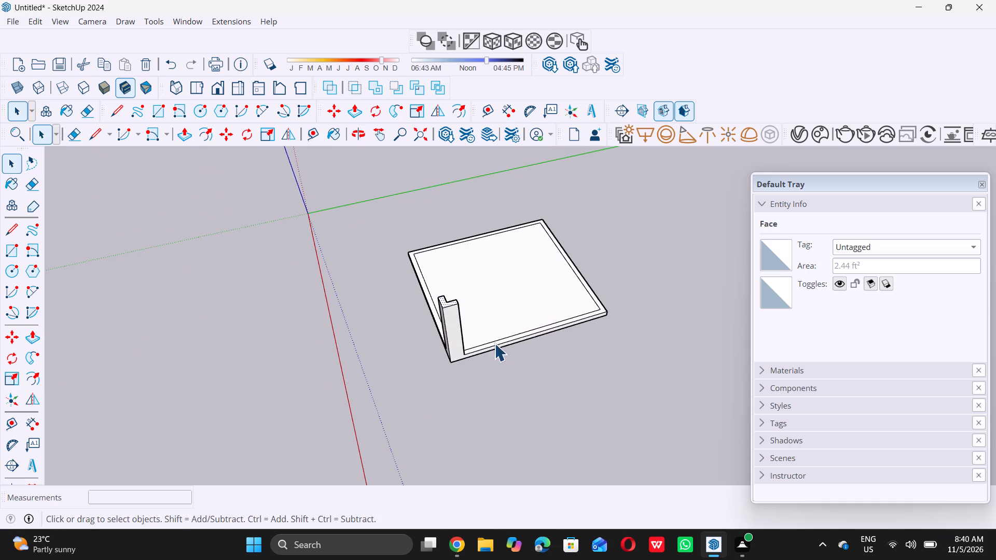
pyautogui.moveTo(495, 339); pyautogui.dragTo(399, 365, button='middle')
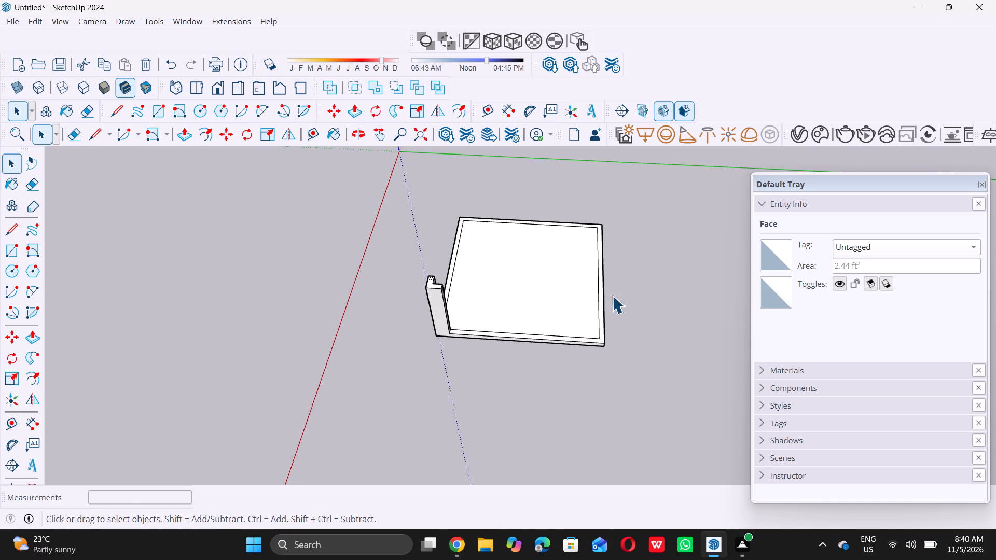
pyautogui.scroll(6, 610, 310)
pyautogui.scroll(2, 586, 346)
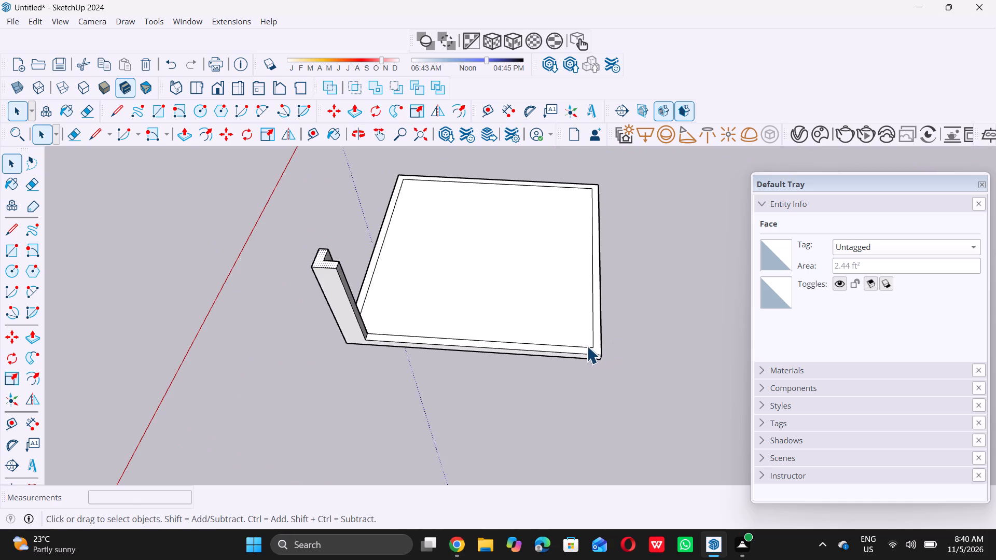
pyautogui.scroll(5, 587, 346)
pyautogui.press('t')
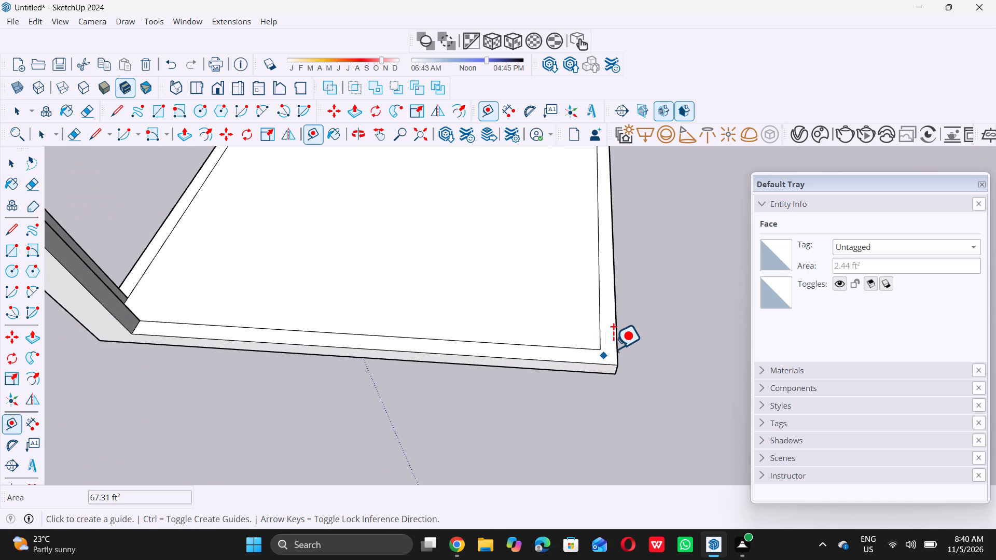
pyautogui.doubleClick(616, 345)
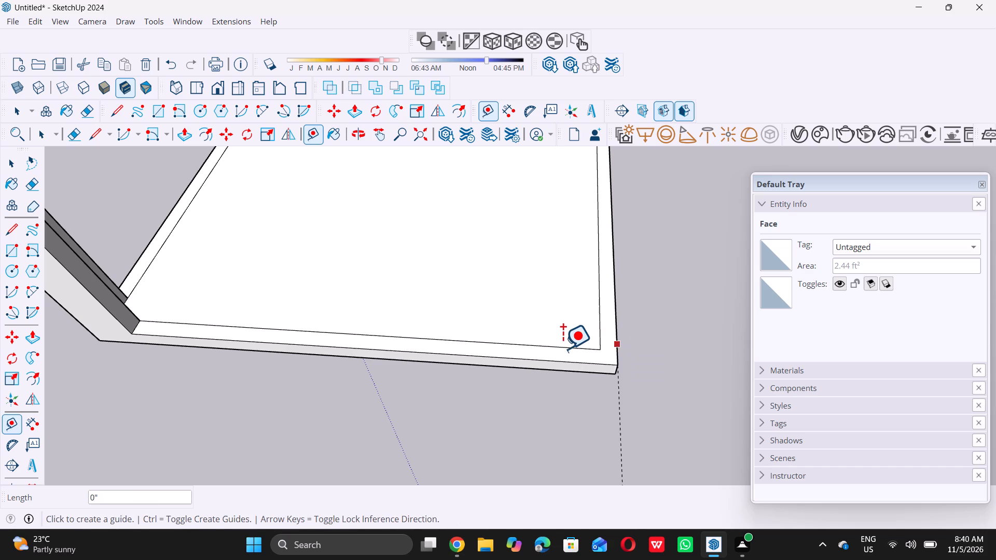
pyautogui.click(616, 344)
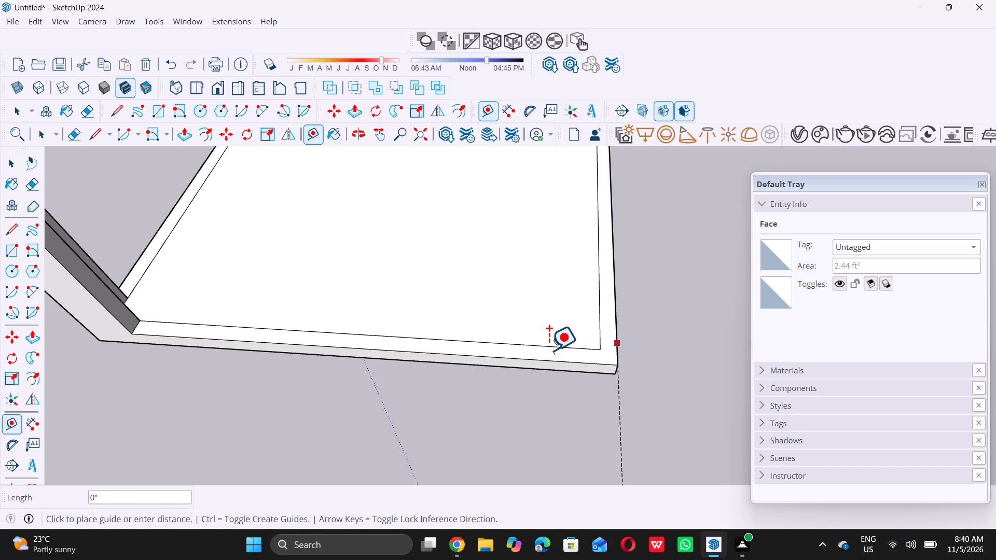
pyautogui.press('3')
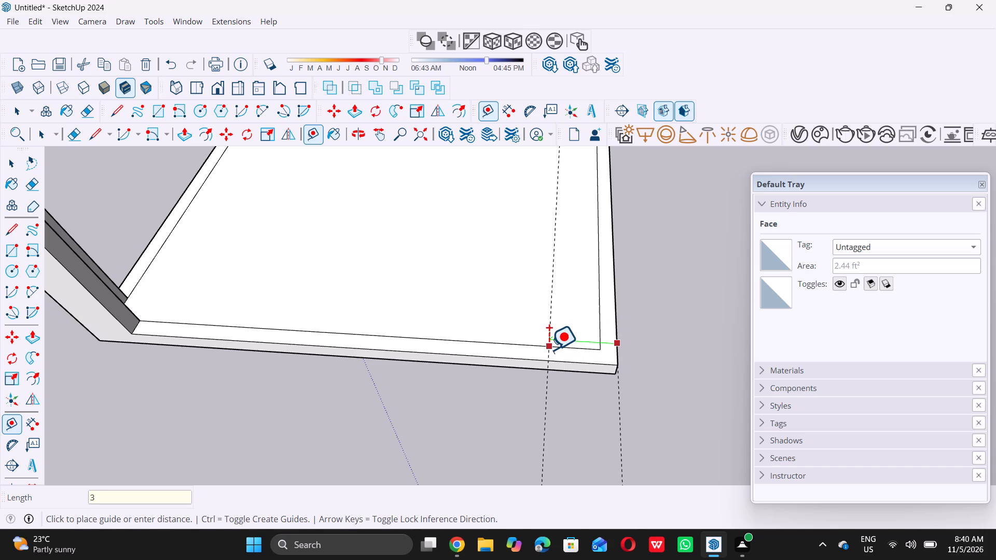
pyautogui.press("'")
pyautogui.press('Return')
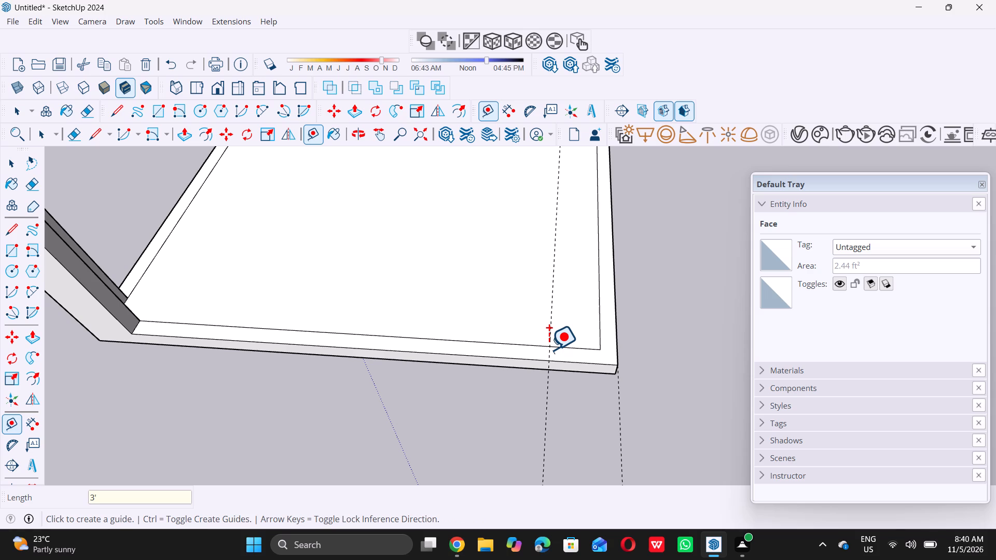
pyautogui.press('space')
# Draw a 3' by 9" rectangle on the border from the guide's crossing with the inner line to the outer corner.
pyautogui.press('r')
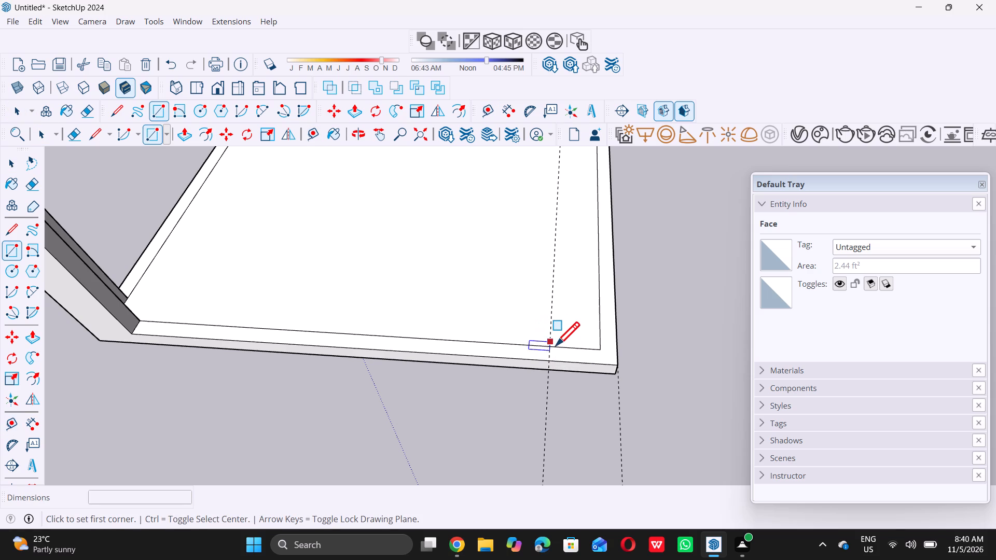
pyautogui.doubleClick(548, 347)
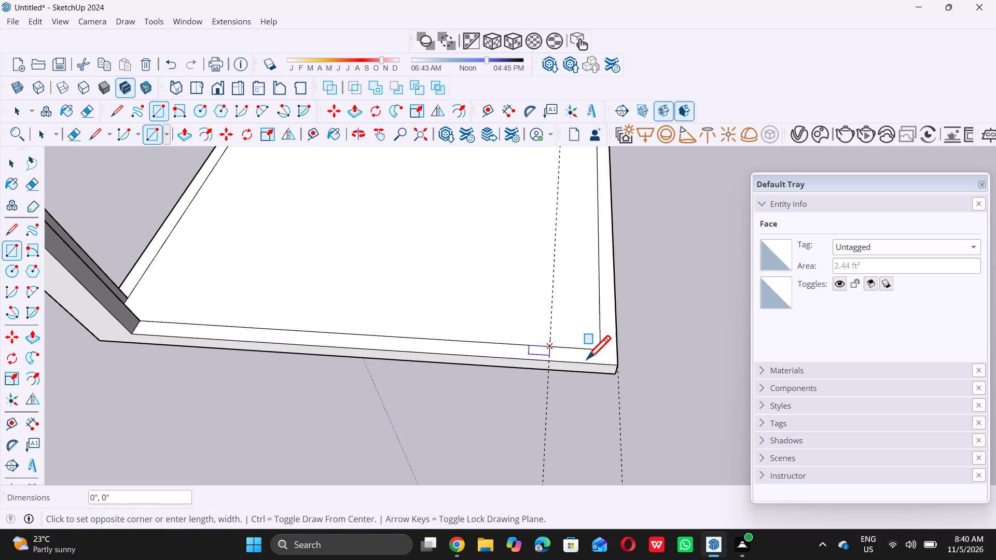
pyautogui.doubleClick(617, 365)
pyautogui.press('space')
# Push/Pull the 3' by 9" border rectangle up to the top of the L-shaped column.
pyautogui.scroll(-6, 622, 379)
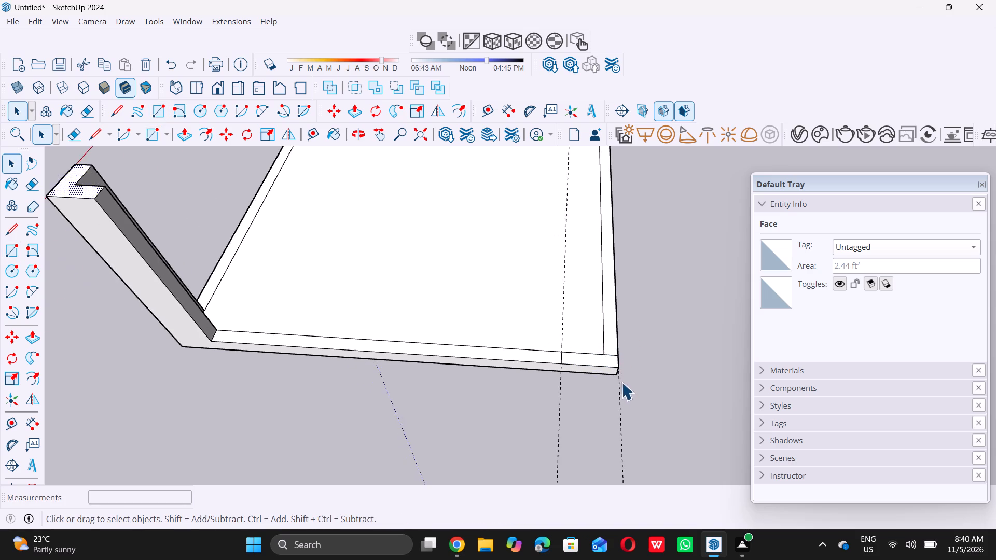
pyautogui.scroll(-10, 620, 384)
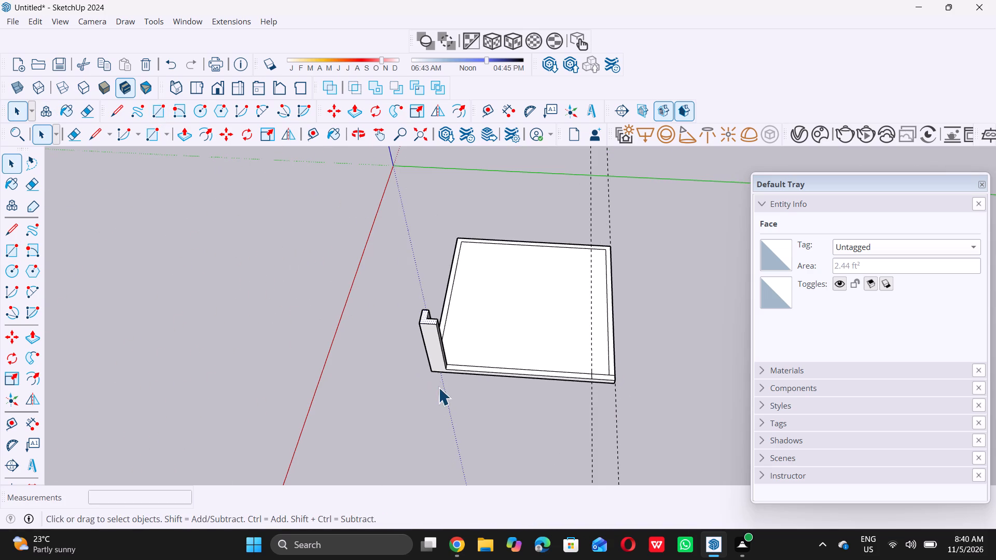
pyautogui.moveTo(438, 387); pyautogui.dragTo(436, 327, button='middle')
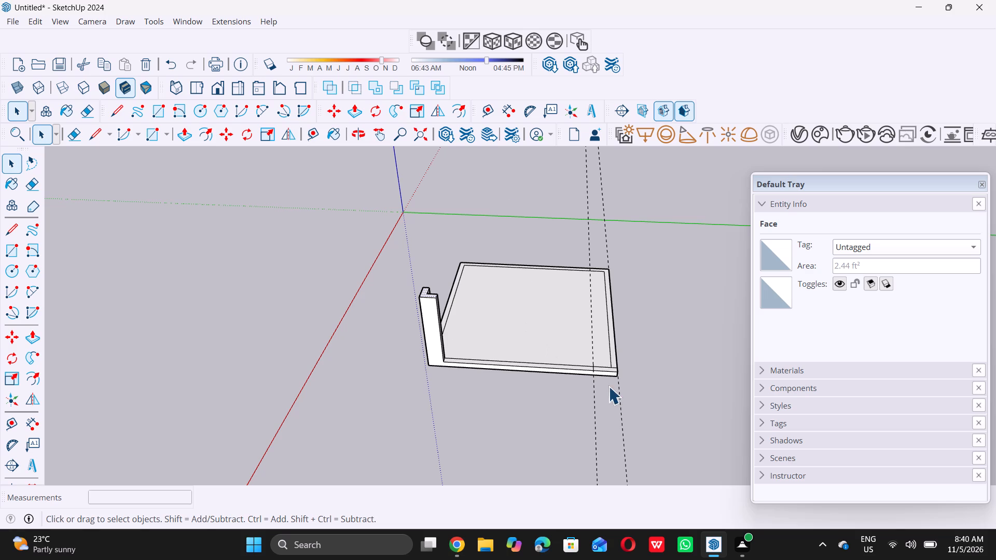
pyautogui.moveTo(604, 374); pyautogui.dragTo(601, 387, button='middle')
pyautogui.scroll(6, 592, 366)
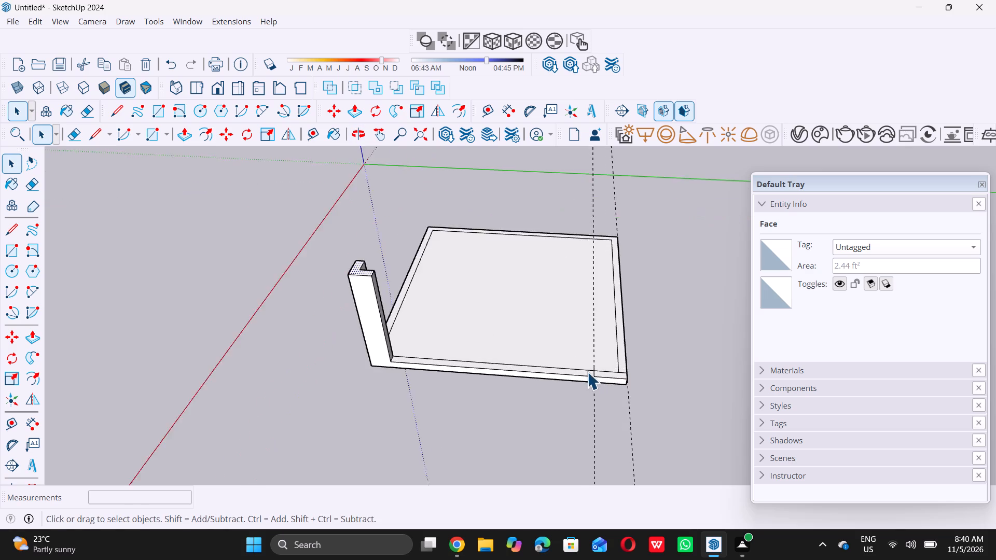
pyautogui.scroll(4, 601, 375)
pyautogui.doubleClick(607, 383)
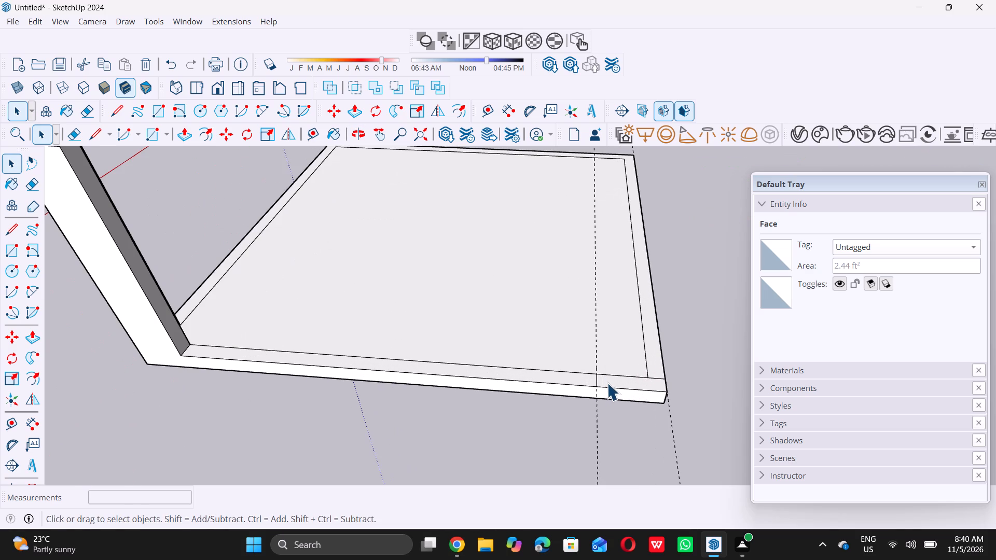
pyautogui.press('p')
pyautogui.click(607, 382)
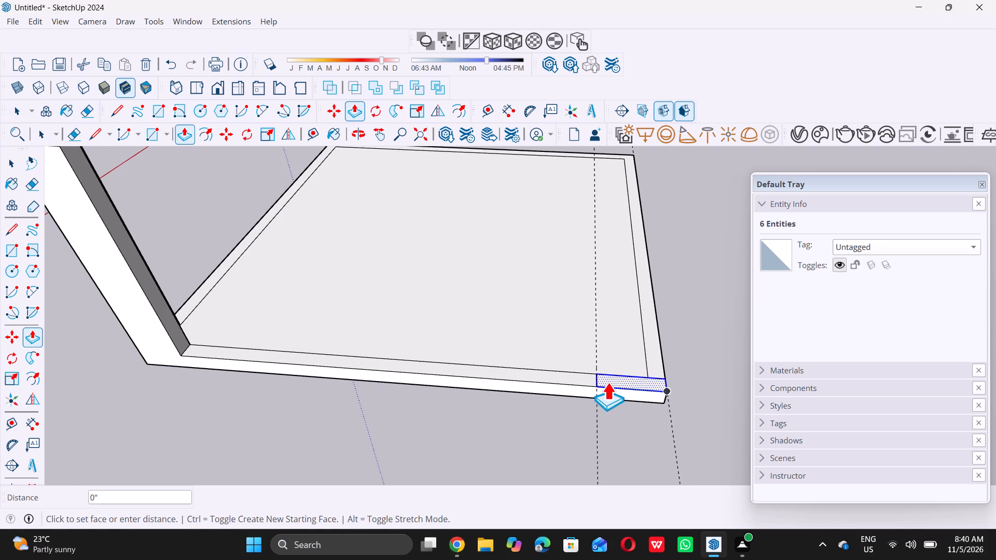
pyautogui.scroll(-16, 601, 342)
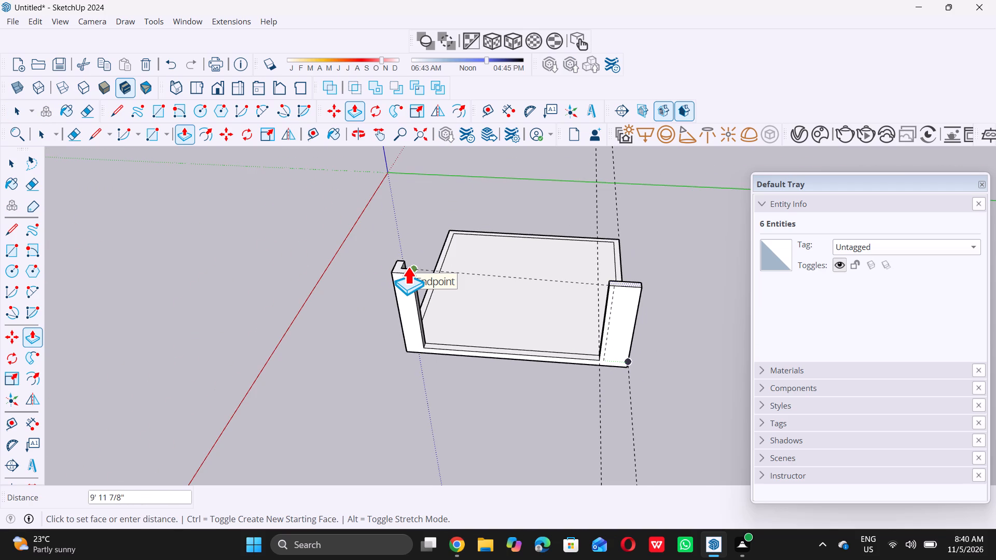
pyautogui.doubleClick(408, 267)
pyautogui.press('space')
# Delete all guide lines from the model.
pyautogui.scroll(-11, 465, 311)
pyautogui.moveTo(397, 353); pyautogui.dragTo(677, 312, button='middle')
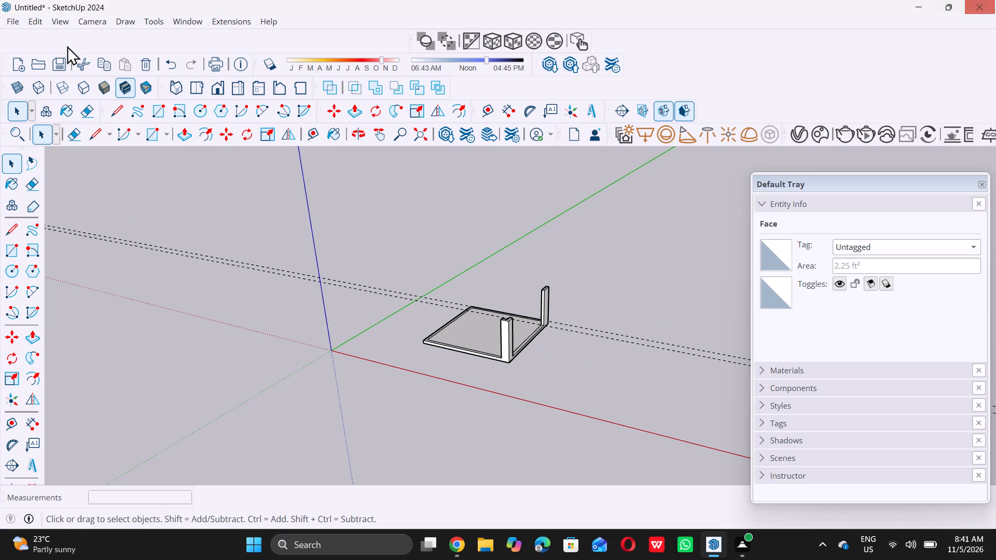
pyautogui.doubleClick(35, 23)
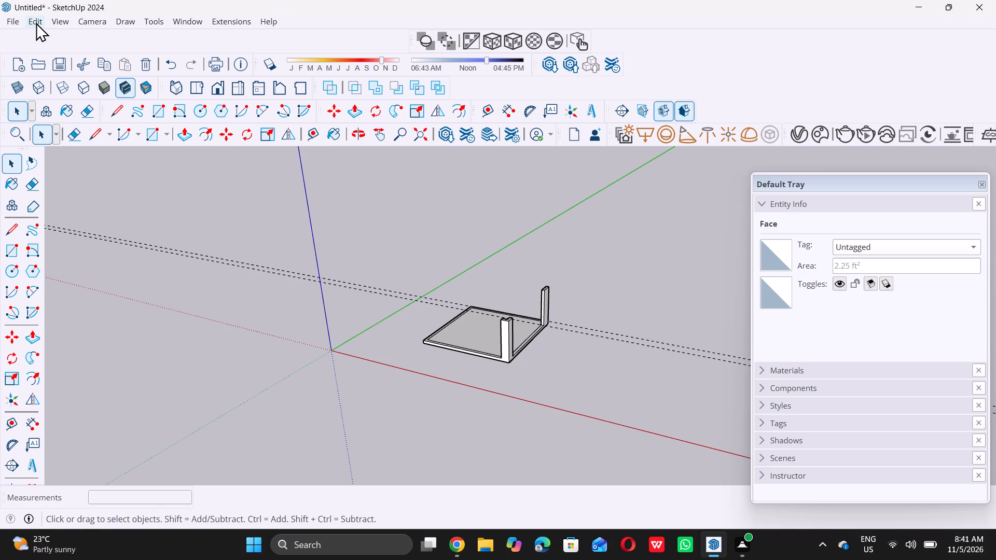
pyautogui.click(36, 22)
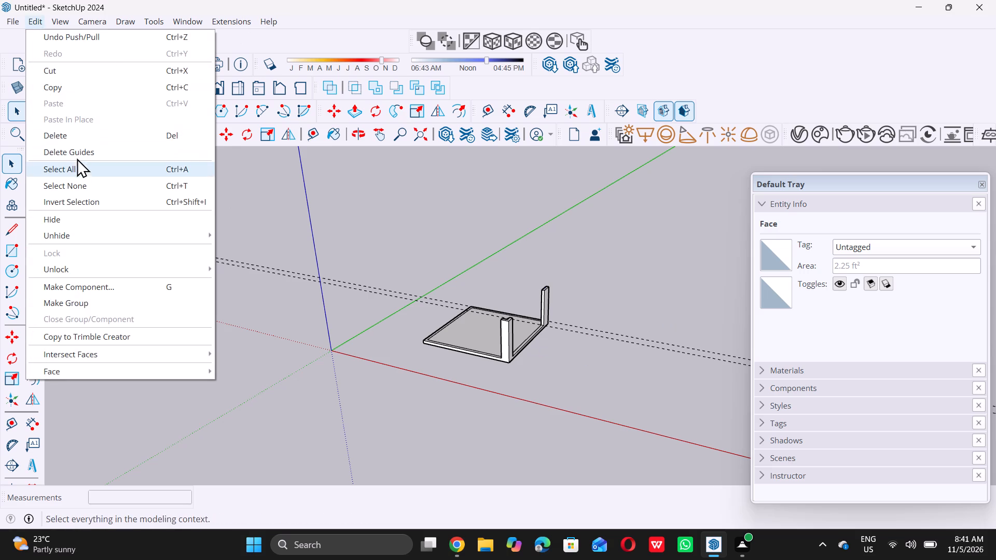
pyautogui.click(80, 152)
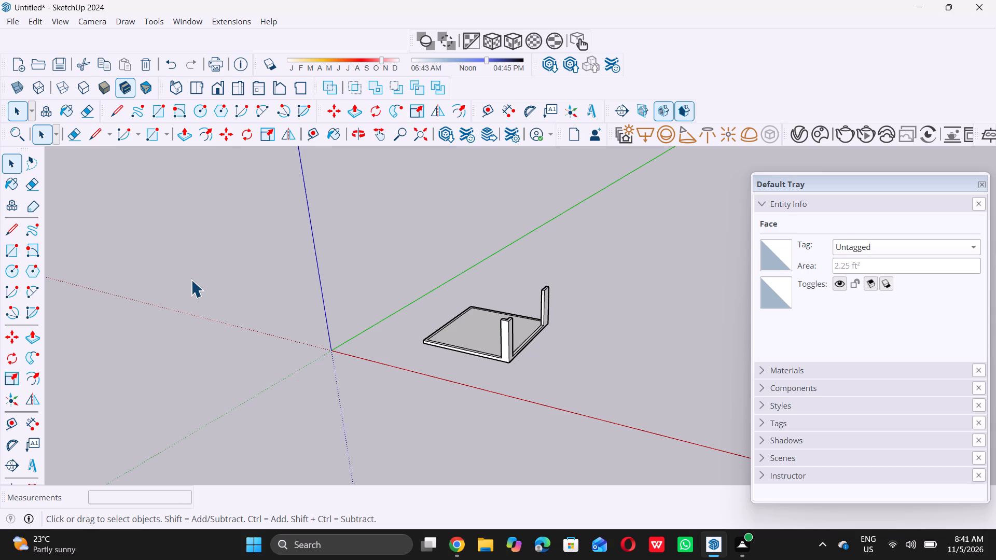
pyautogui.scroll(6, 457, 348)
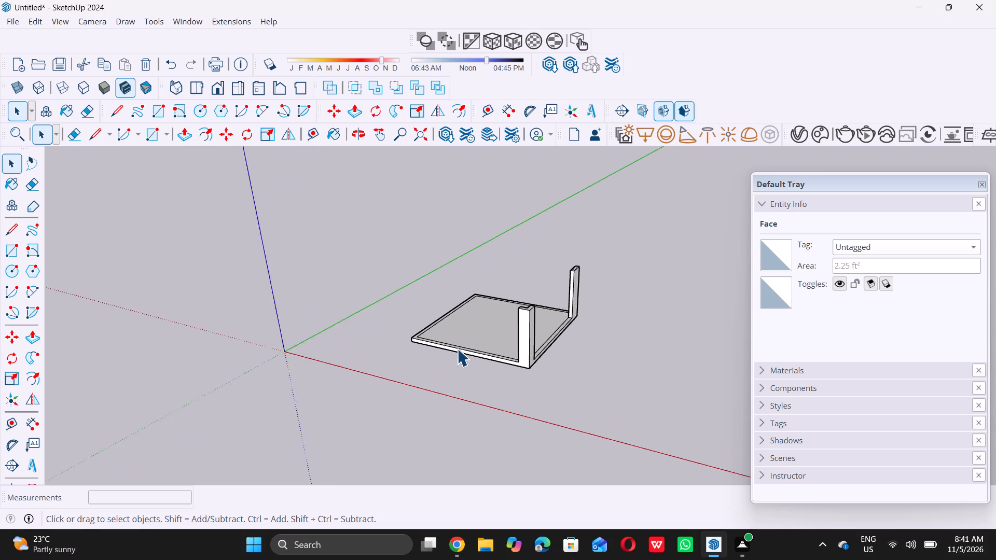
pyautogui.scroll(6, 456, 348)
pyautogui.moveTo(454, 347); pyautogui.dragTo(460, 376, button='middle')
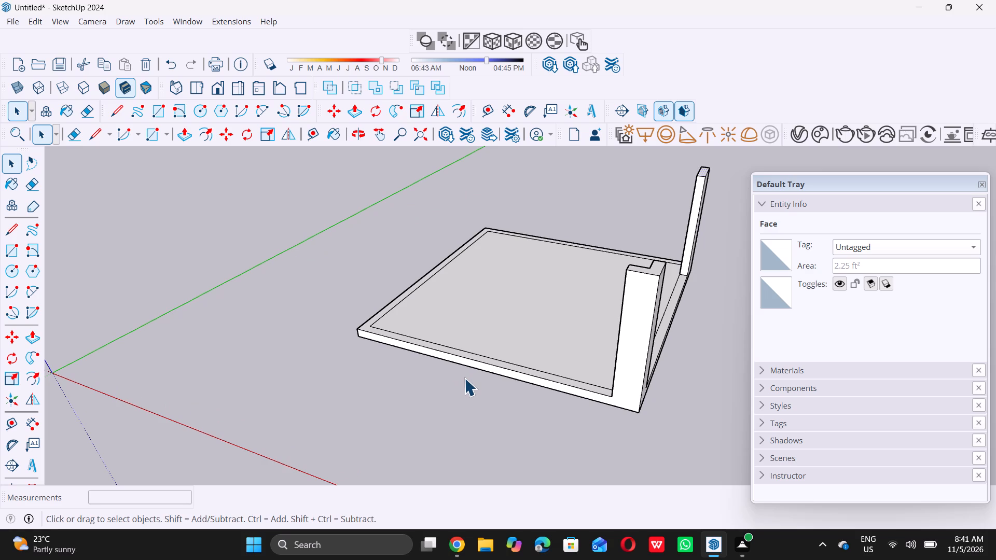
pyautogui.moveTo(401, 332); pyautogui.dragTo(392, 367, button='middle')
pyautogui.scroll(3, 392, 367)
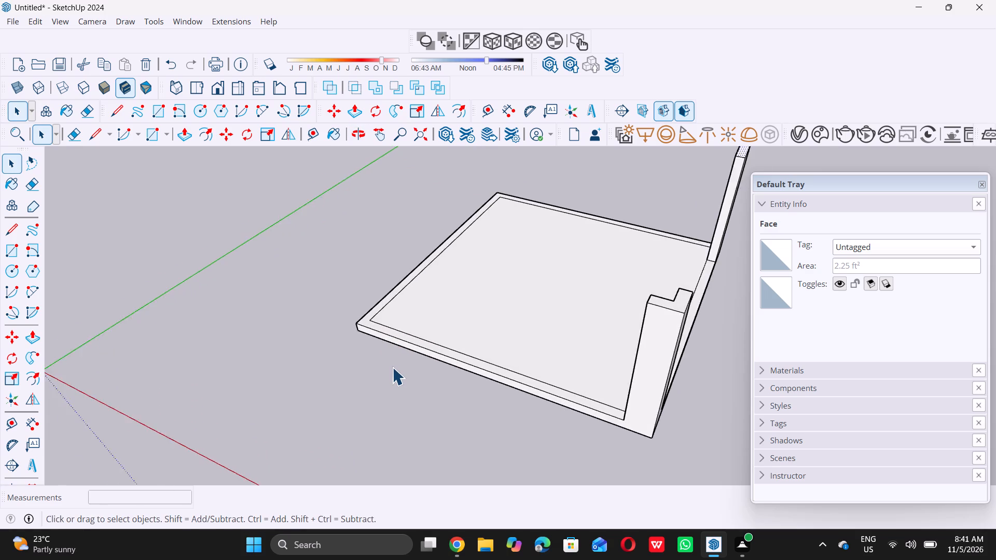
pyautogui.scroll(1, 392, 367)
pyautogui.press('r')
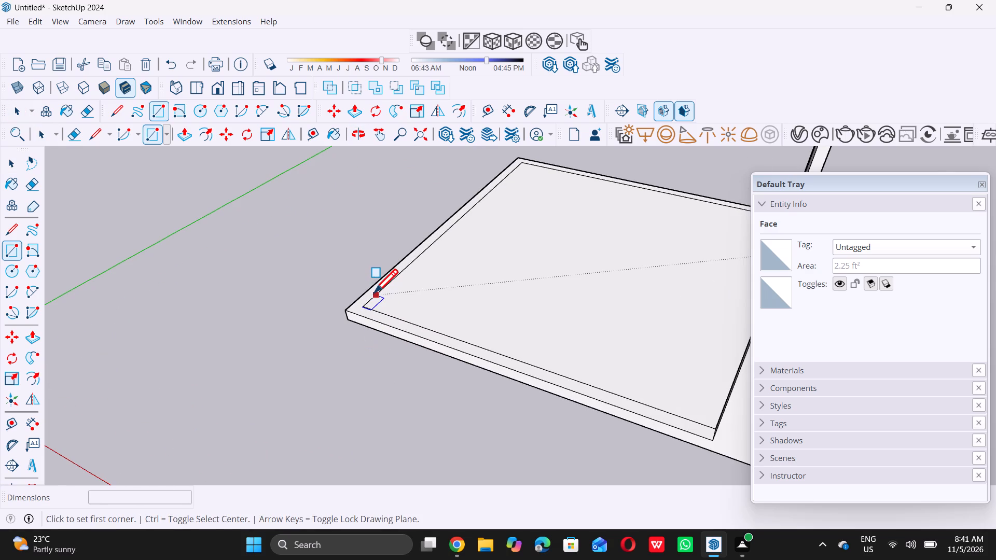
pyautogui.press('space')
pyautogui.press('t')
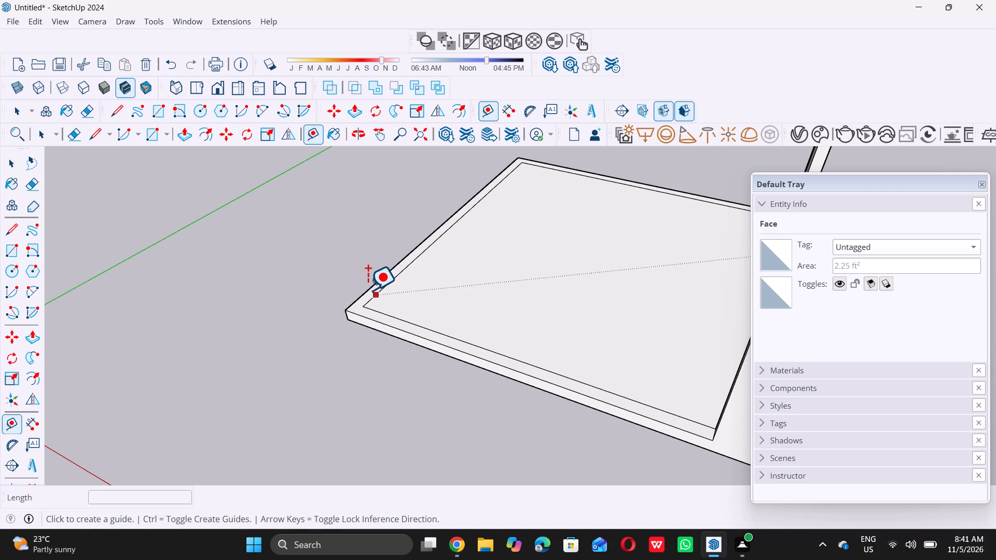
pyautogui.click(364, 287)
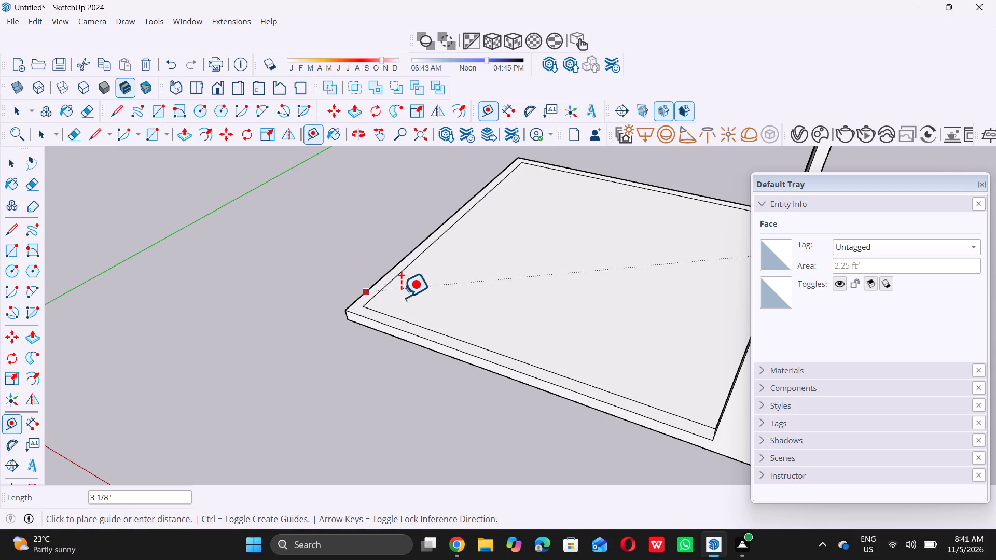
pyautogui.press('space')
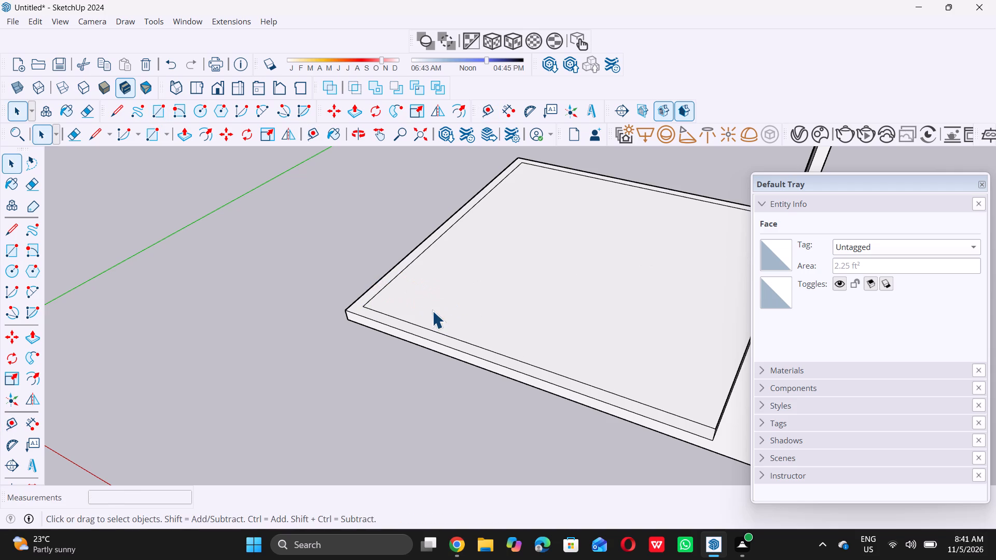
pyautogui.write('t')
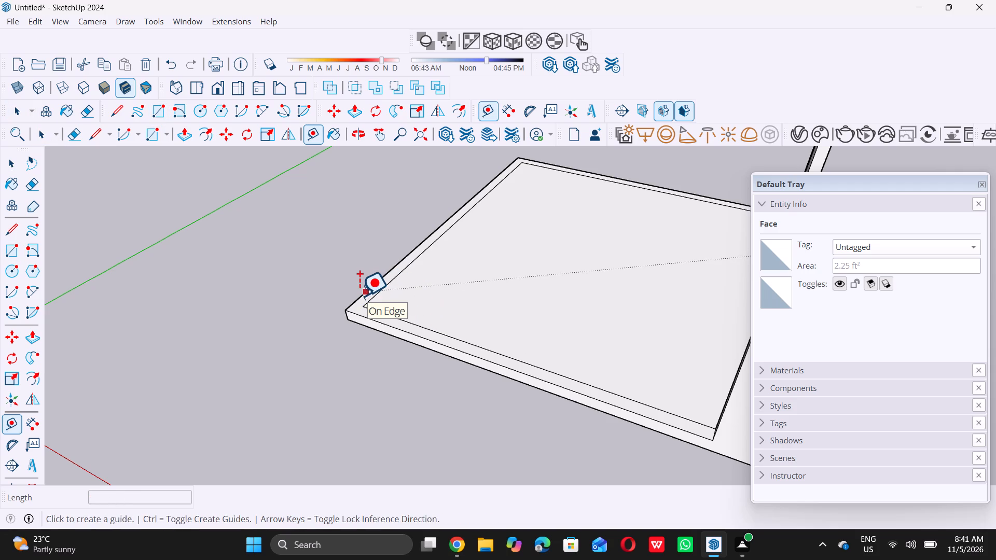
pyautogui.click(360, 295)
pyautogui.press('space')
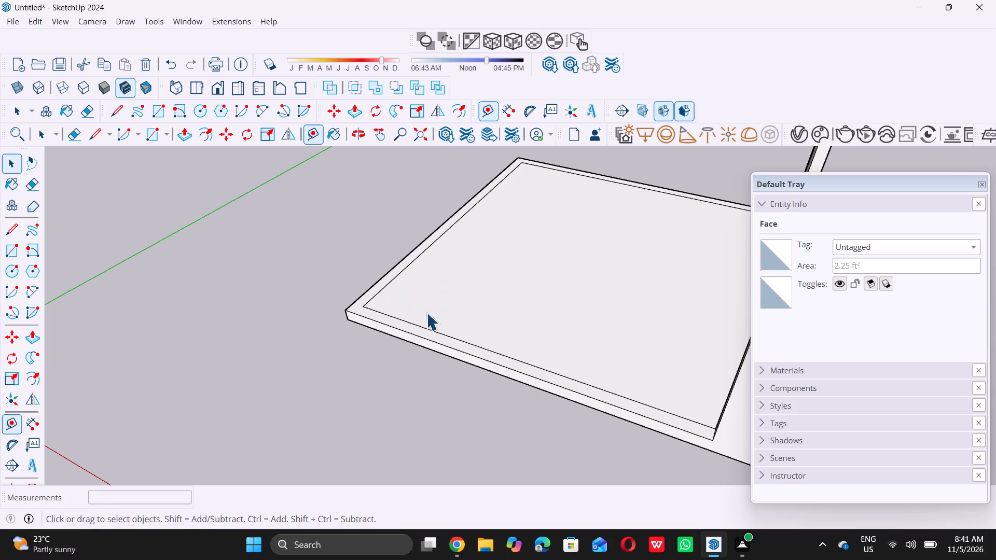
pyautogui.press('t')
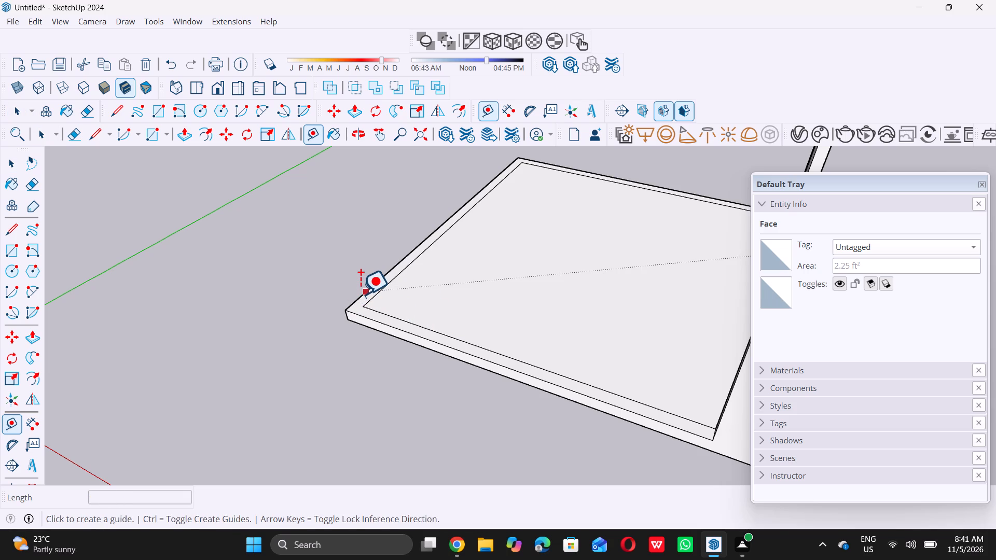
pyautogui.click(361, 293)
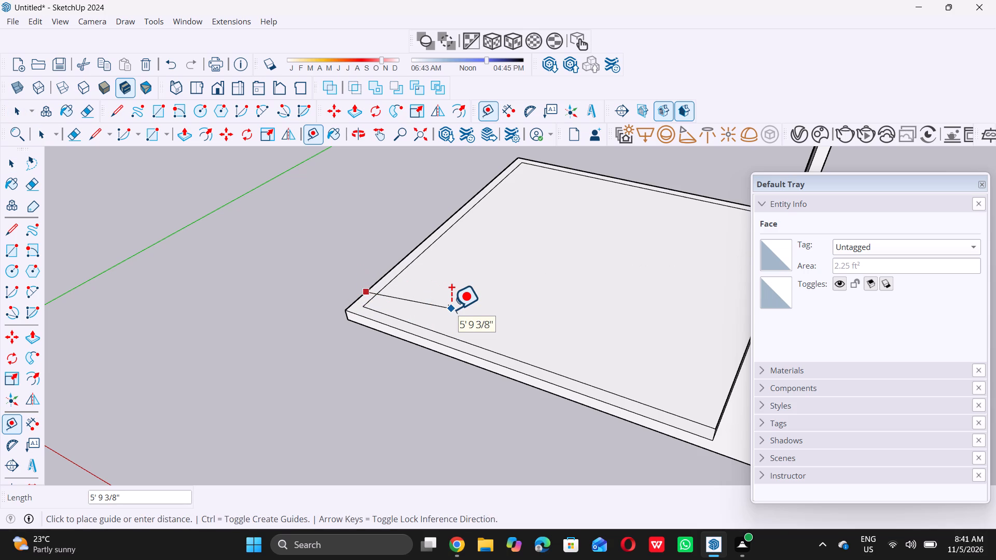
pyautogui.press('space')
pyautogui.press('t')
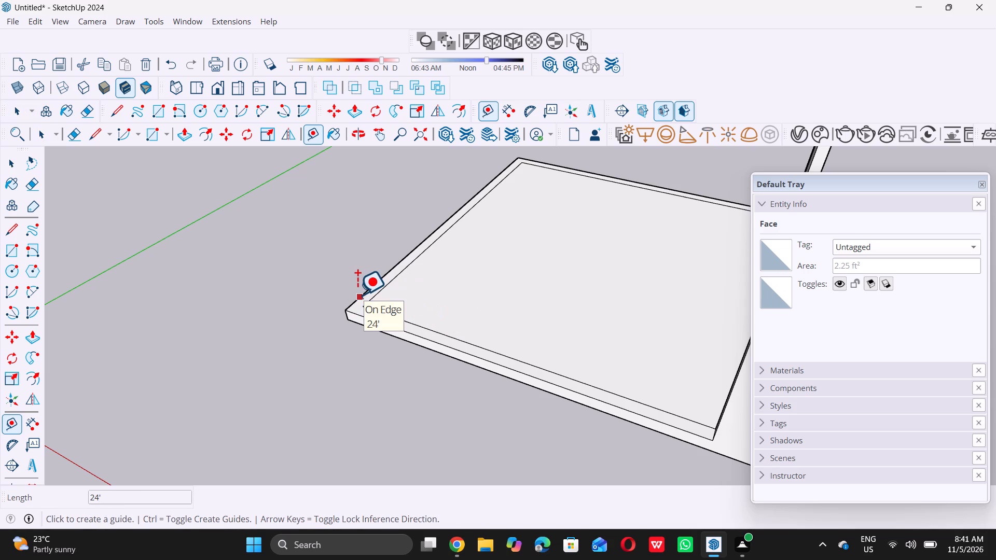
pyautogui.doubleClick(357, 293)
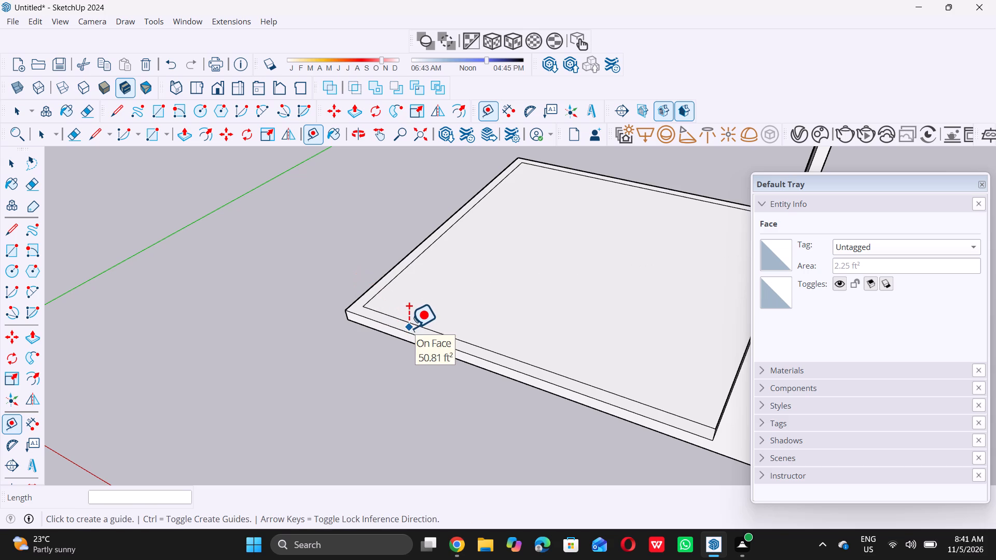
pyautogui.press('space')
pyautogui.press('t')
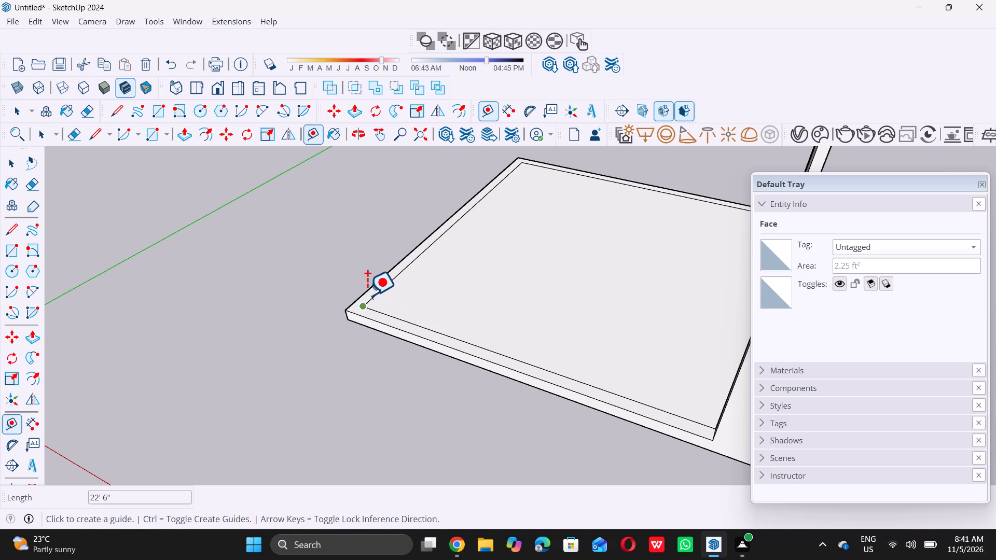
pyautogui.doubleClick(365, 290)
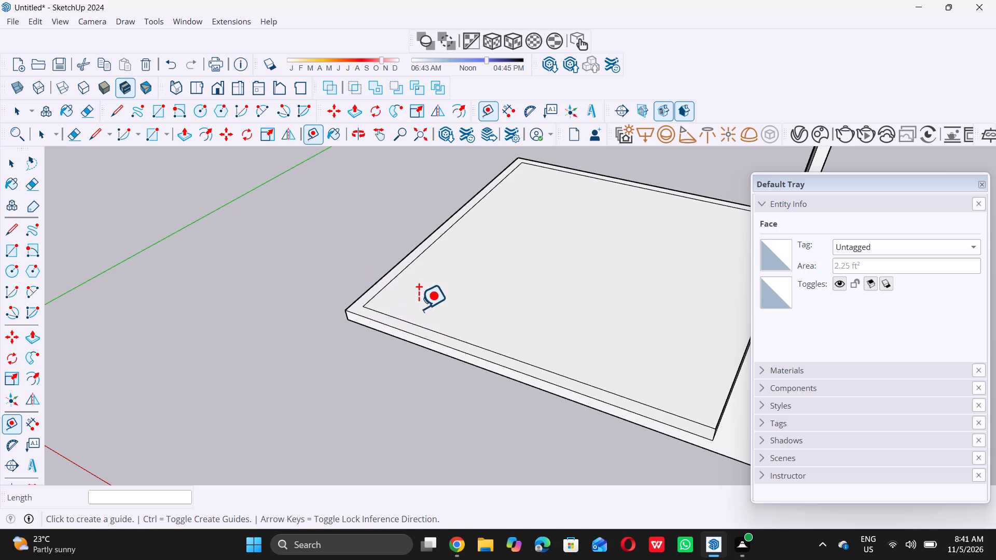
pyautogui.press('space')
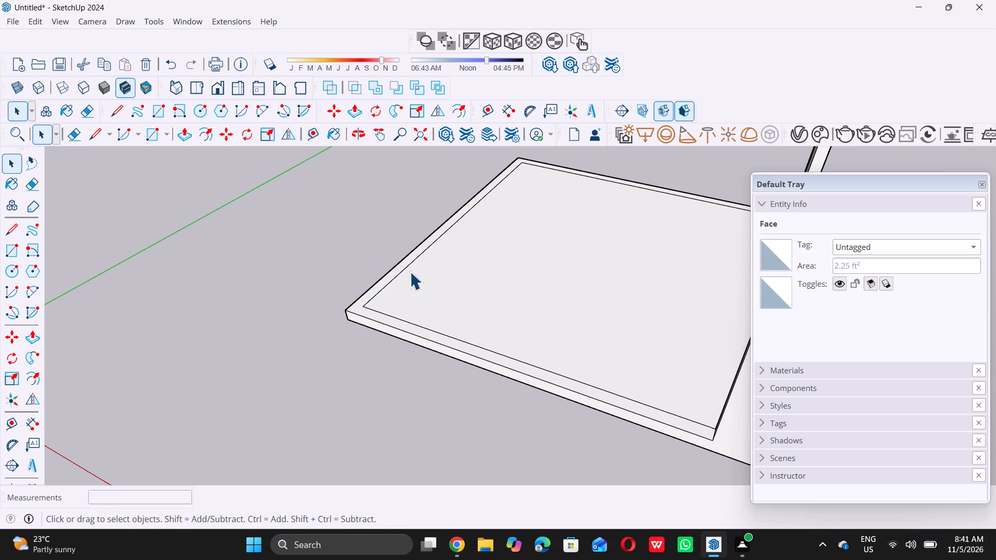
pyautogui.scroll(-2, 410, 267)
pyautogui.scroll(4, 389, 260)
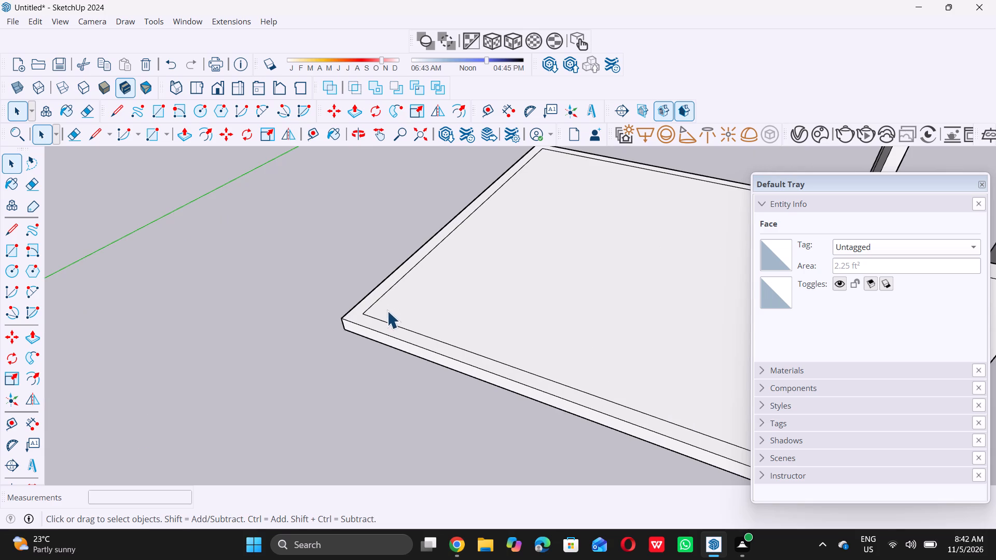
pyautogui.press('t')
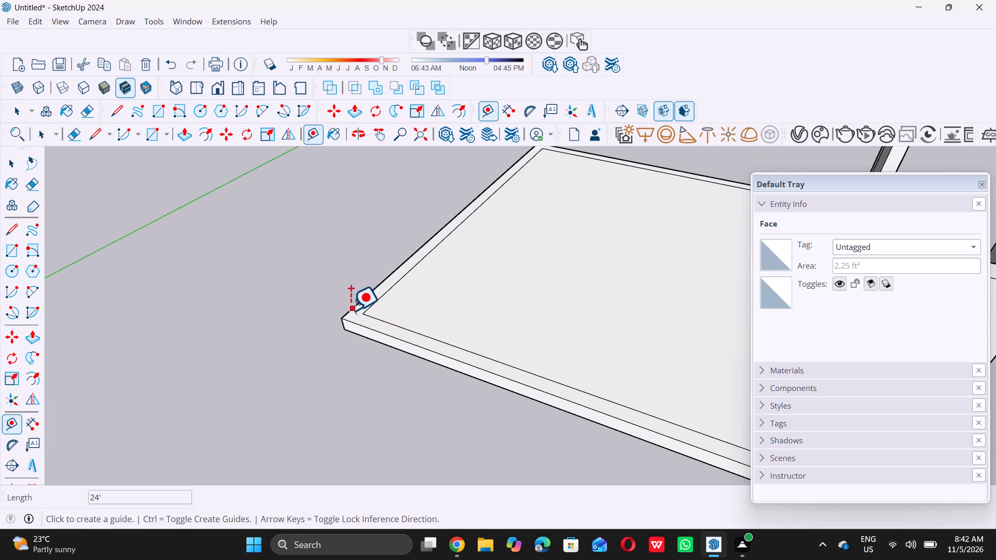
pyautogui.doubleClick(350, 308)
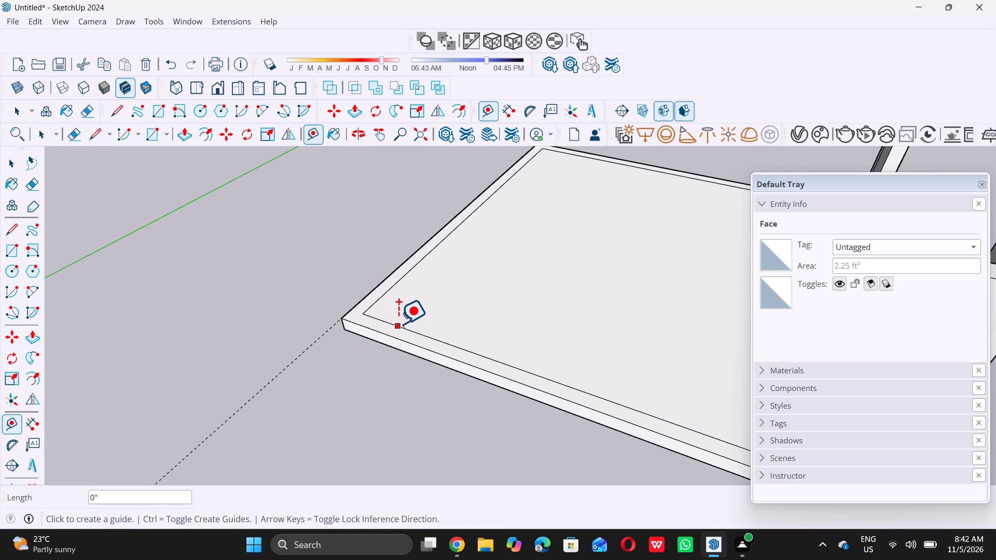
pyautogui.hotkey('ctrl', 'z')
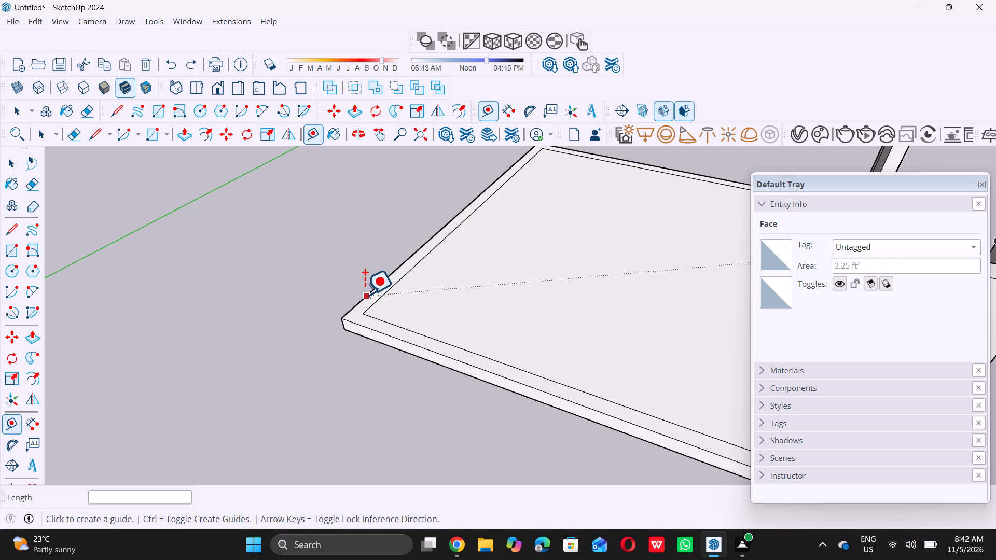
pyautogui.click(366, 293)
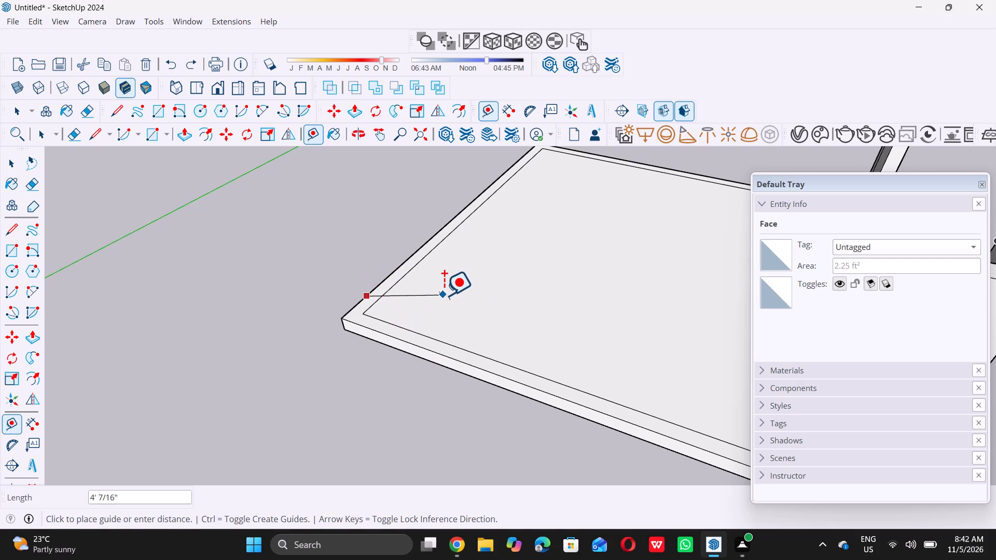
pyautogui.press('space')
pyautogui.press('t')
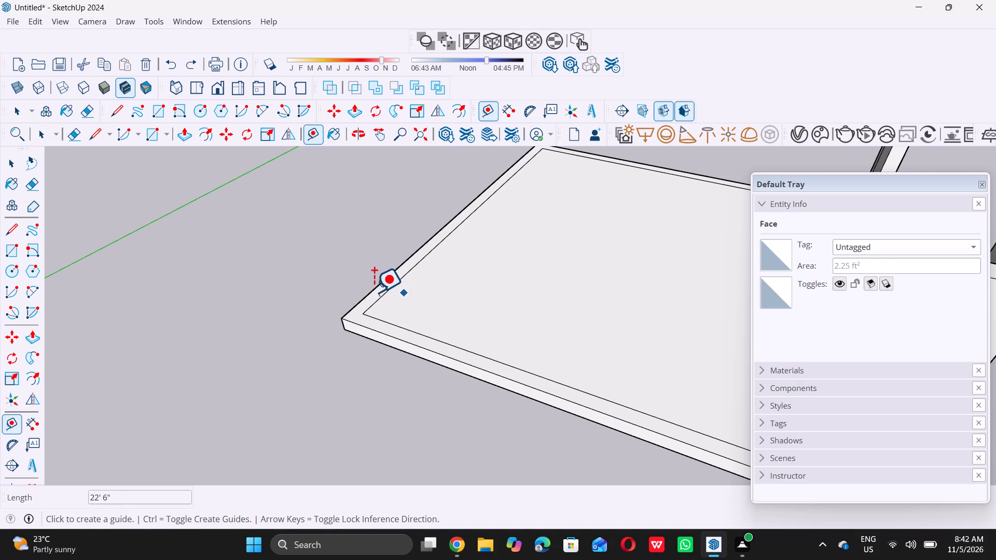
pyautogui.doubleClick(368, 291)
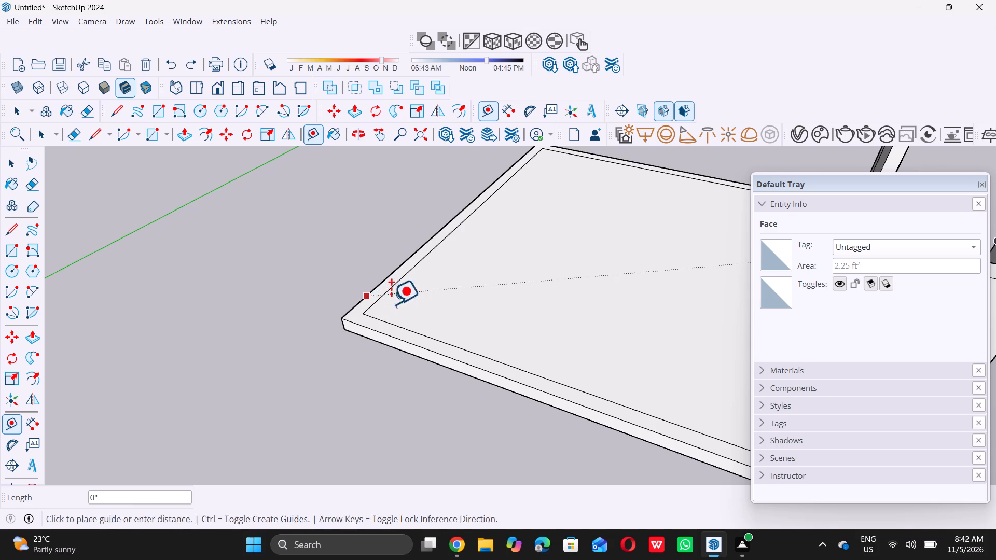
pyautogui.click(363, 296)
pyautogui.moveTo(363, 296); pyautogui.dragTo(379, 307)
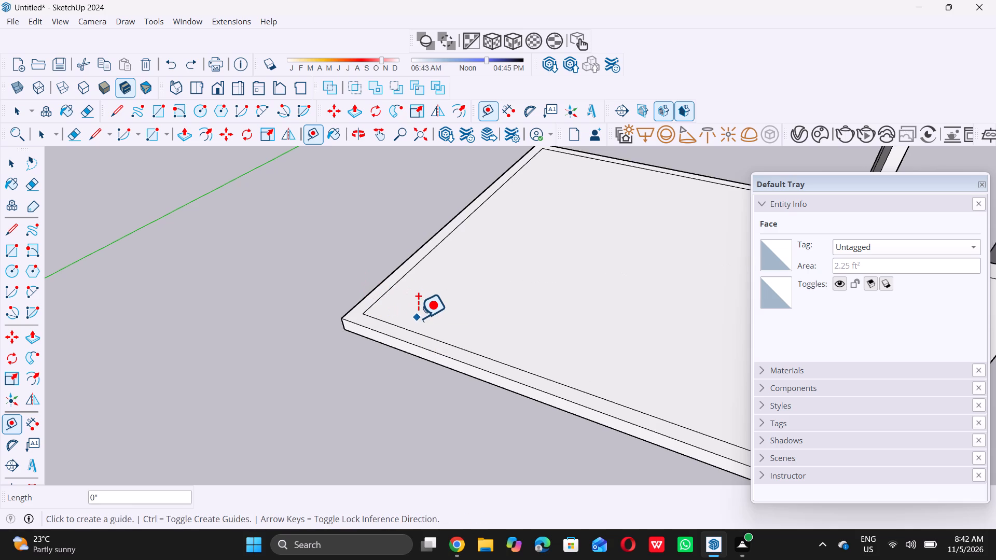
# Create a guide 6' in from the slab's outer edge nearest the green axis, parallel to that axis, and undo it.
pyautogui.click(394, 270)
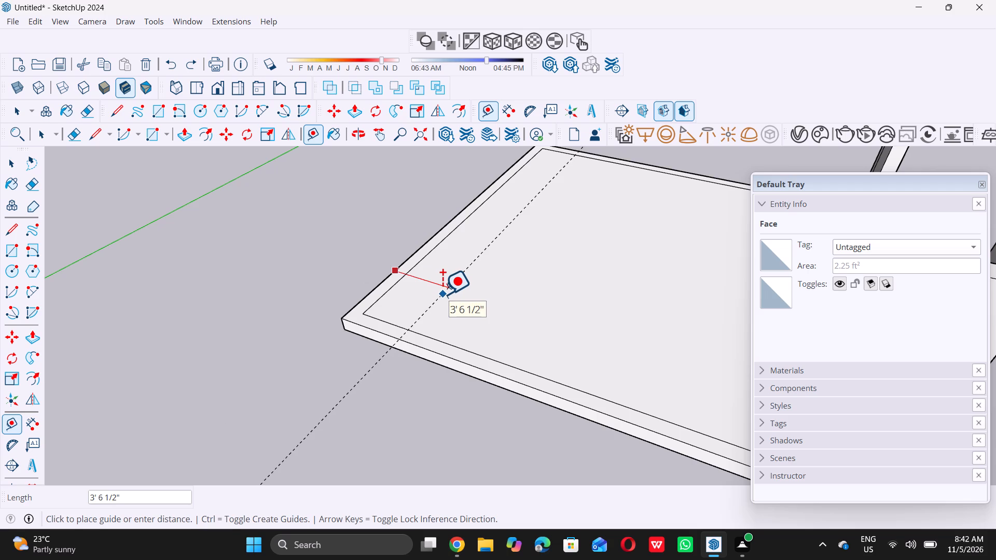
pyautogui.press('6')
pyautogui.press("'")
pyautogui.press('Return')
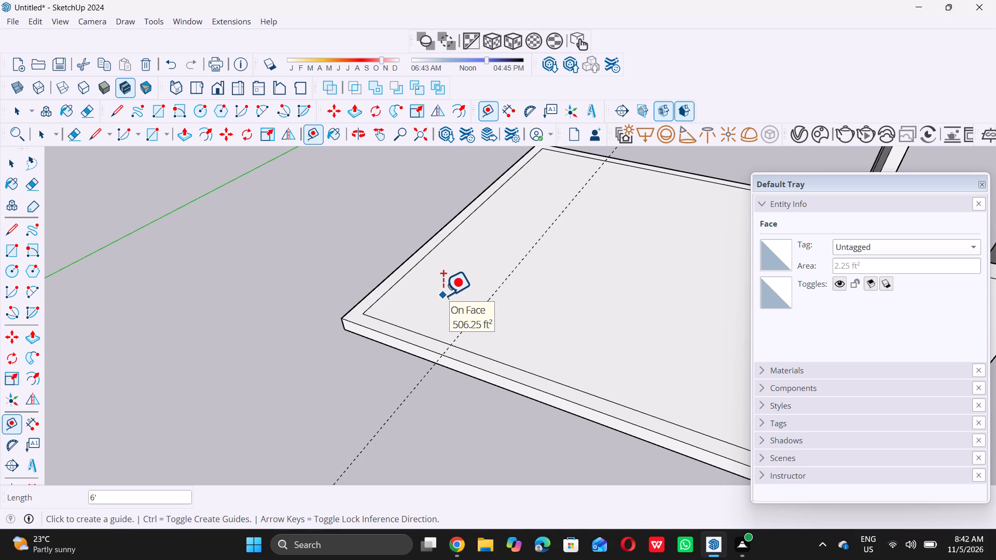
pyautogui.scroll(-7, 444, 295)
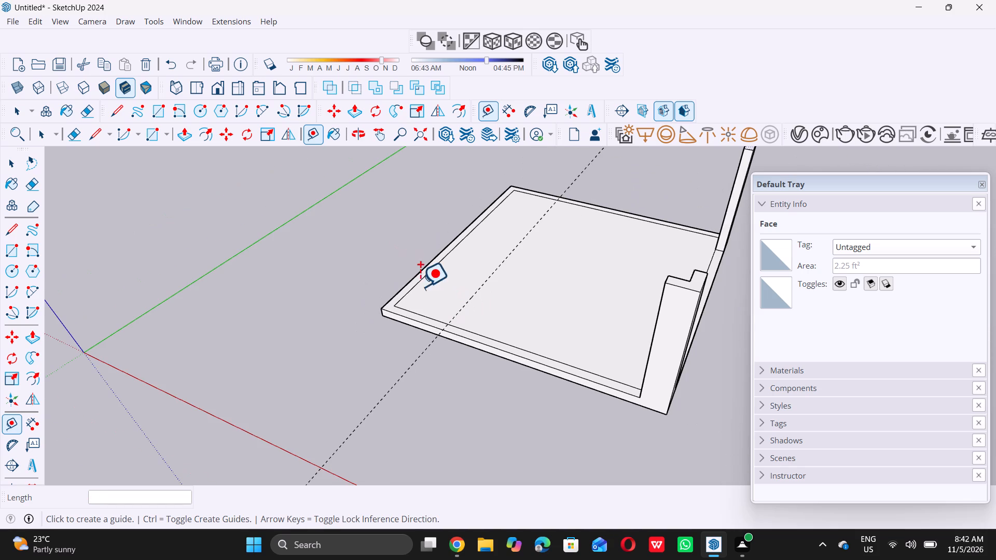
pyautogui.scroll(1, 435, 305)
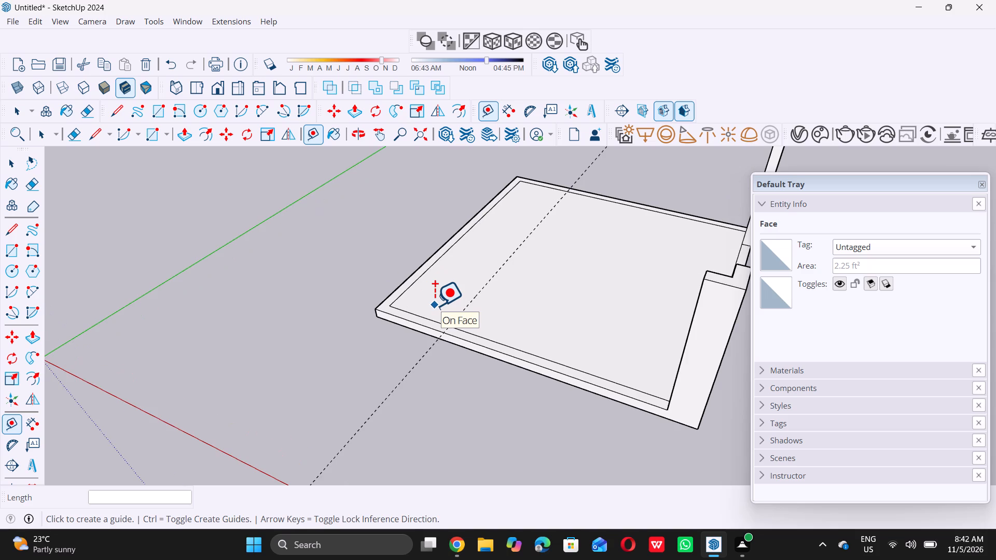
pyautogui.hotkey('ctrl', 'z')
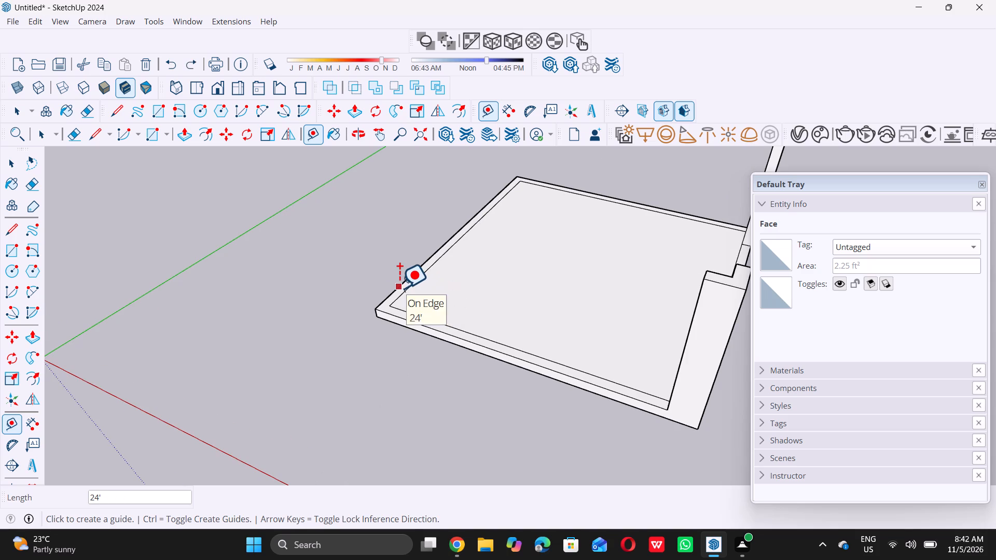
# Create a guide 8' in from the slab's outer edge nearest the green axis, parallel to that axis.
pyautogui.click(399, 285)
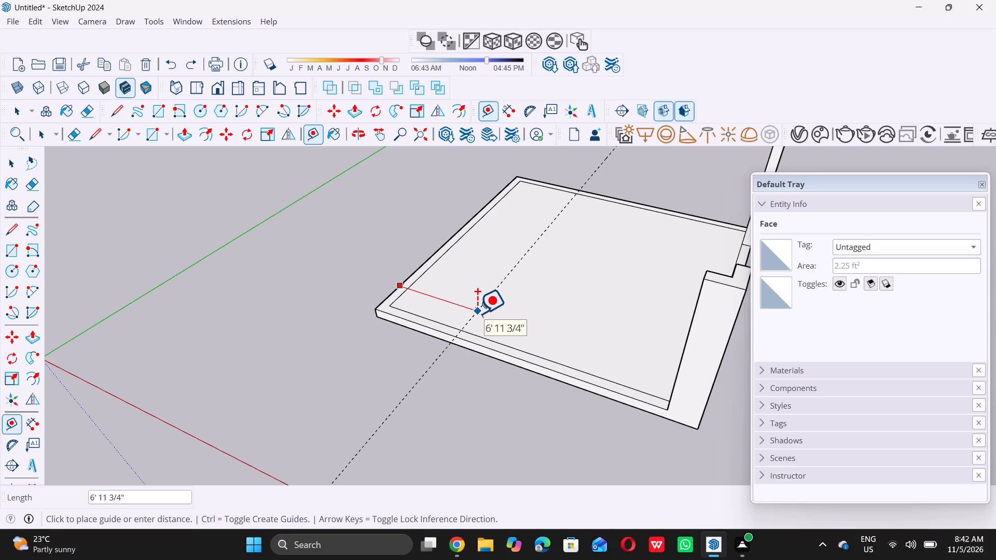
pyautogui.press('8')
pyautogui.press("'")
pyautogui.press('Return')
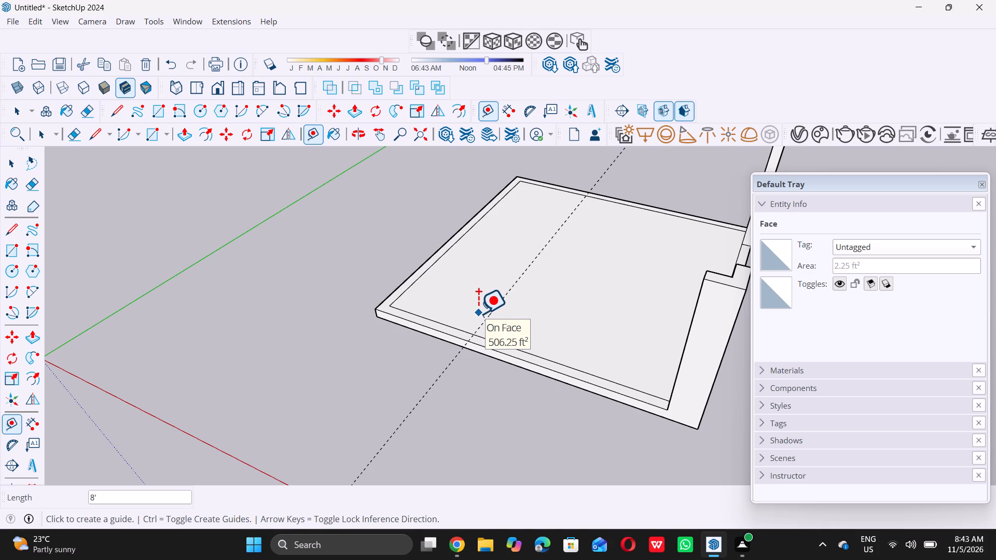
# Create a second parallel guide 2' farther in from the 8' guide.
pyautogui.scroll(5, 478, 316)
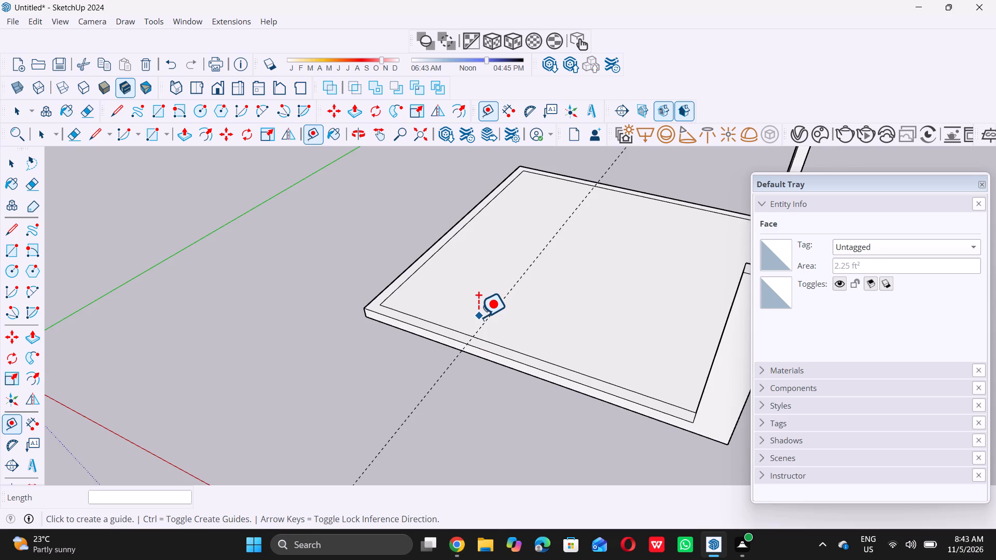
pyautogui.click(493, 316)
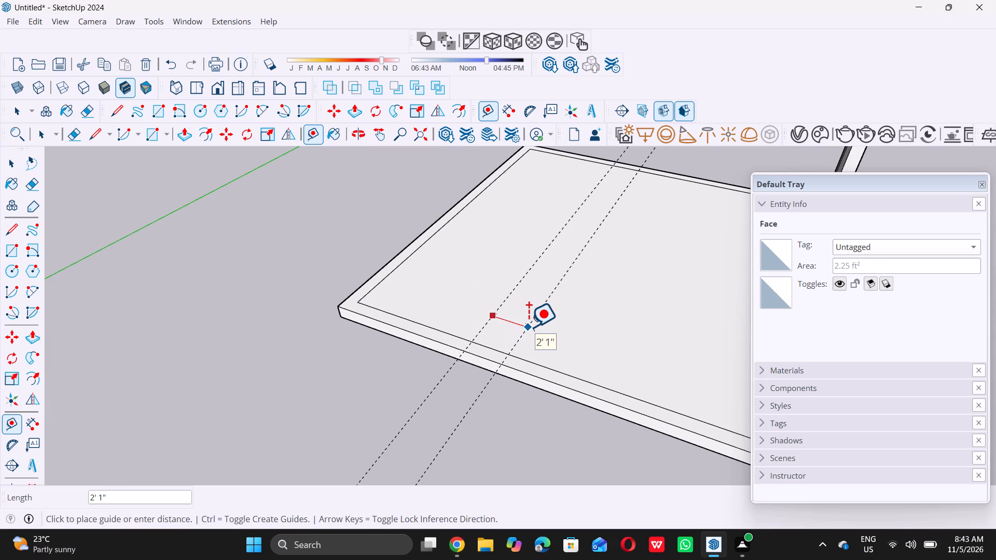
pyautogui.press('2')
pyautogui.press("'")
pyautogui.press('Return')
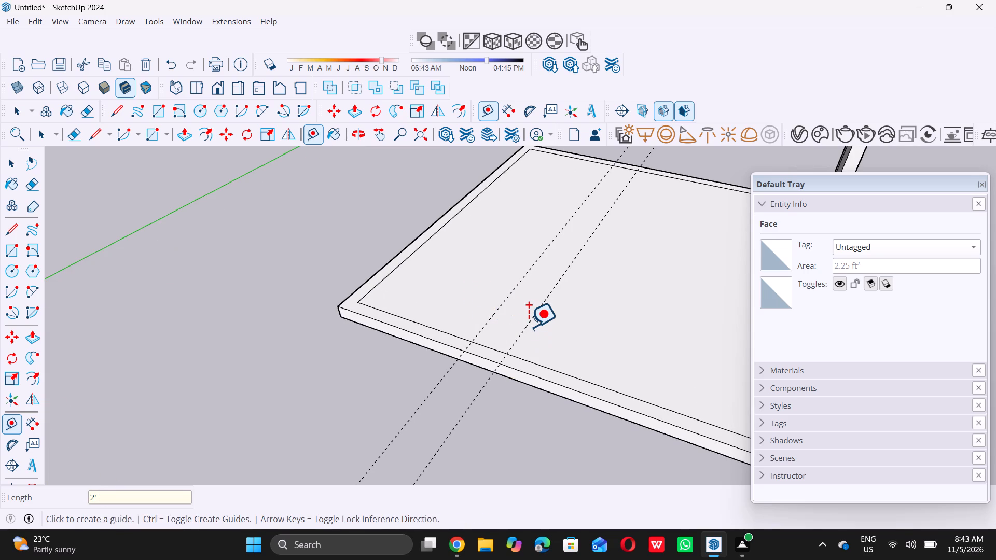
# Draw a 9" line across the slab border along the farther-in guide, from the border's inner edge to its outer edge.
pyautogui.press('space')
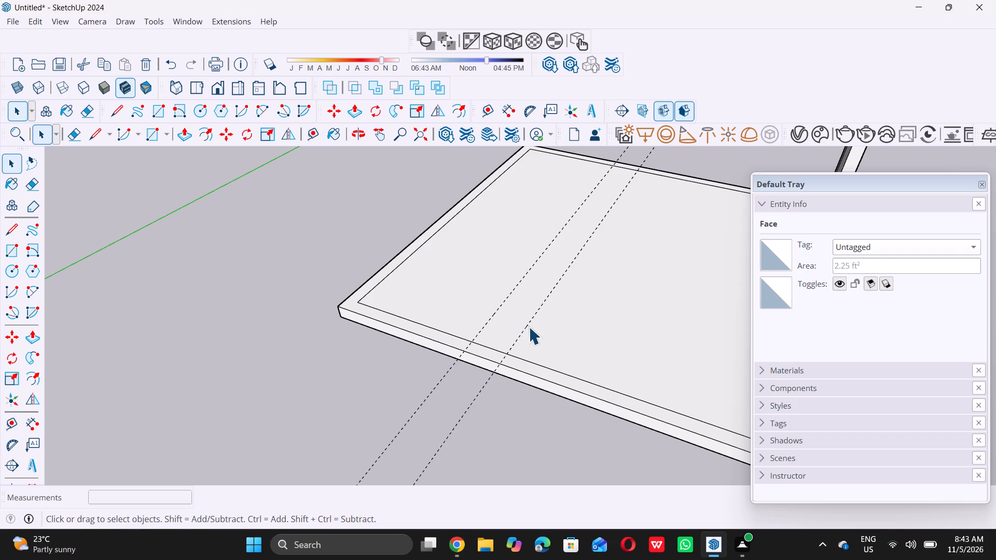
pyautogui.press('l')
pyautogui.moveTo(518, 323); pyautogui.dragTo(509, 355, button='middle')
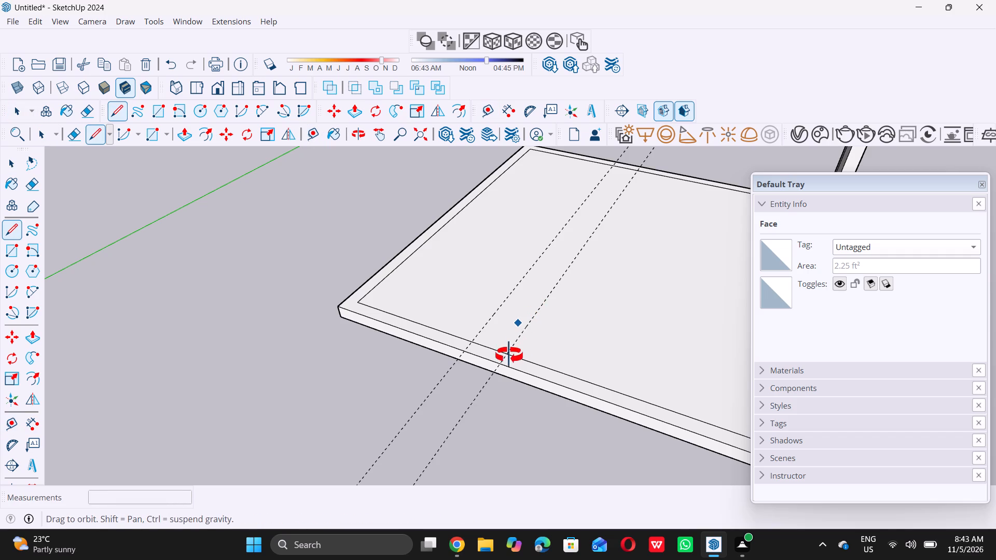
pyautogui.moveTo(509, 355); pyautogui.dragTo(504, 365, button='middle')
pyautogui.scroll(14, 504, 366)
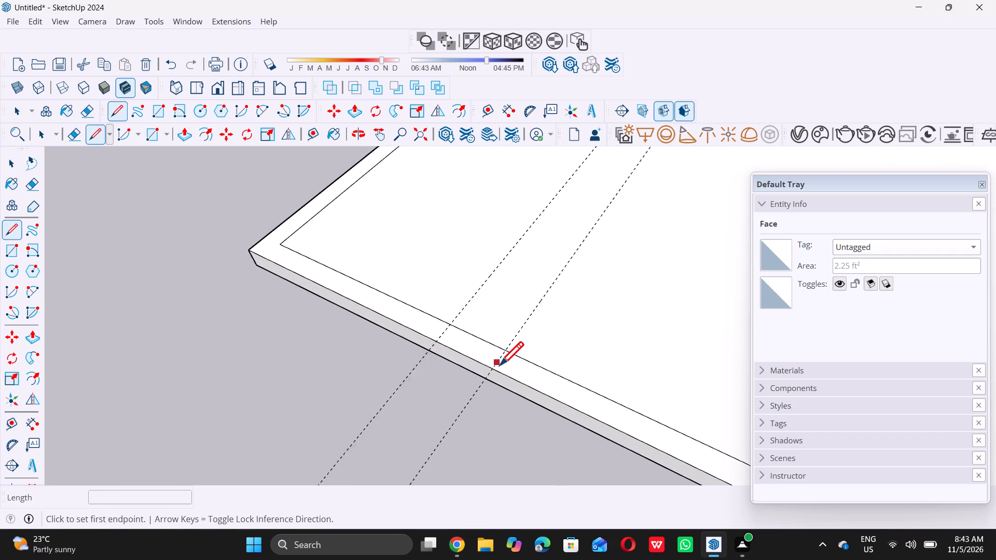
pyautogui.scroll(2, 500, 365)
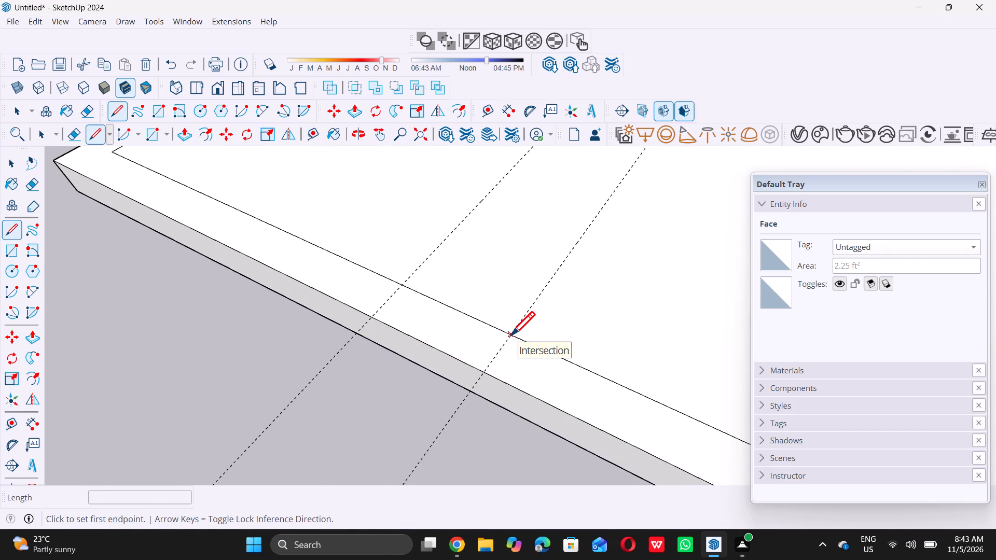
pyautogui.click(511, 334)
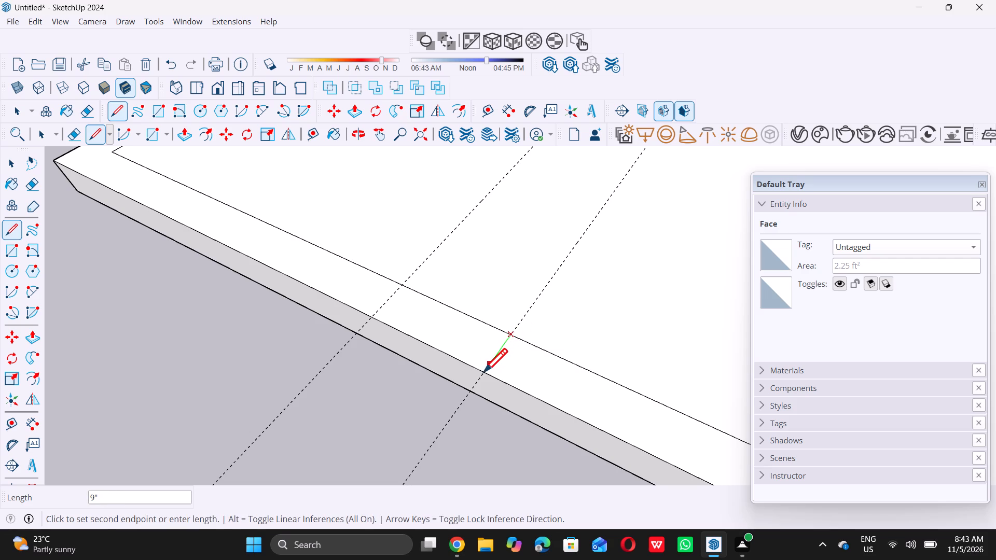
pyautogui.doubleClick(483, 372)
# Draw a 9" line parallel to the red axis from the border's inner corner nearest the green axis to the slab's outer edge.
pyautogui.scroll(-9, 544, 363)
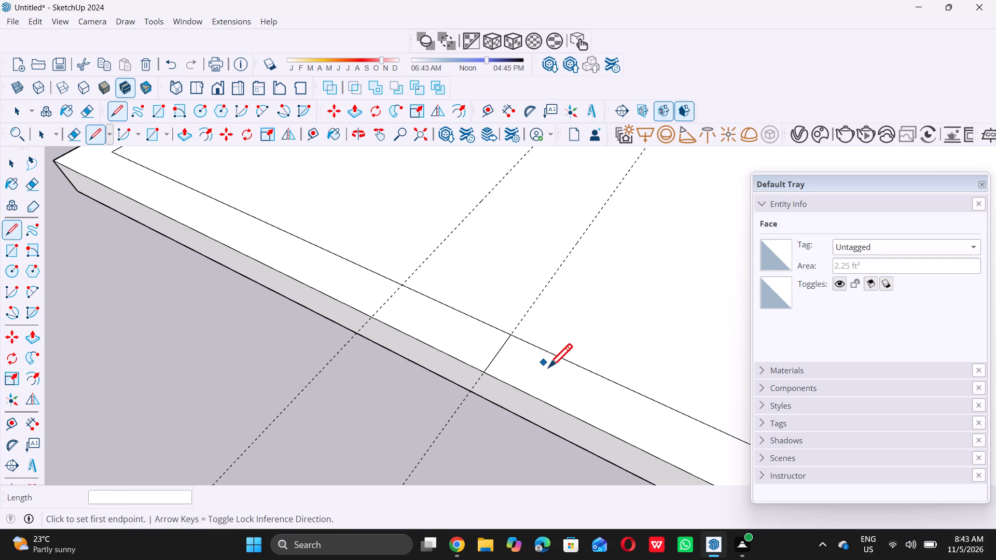
pyautogui.scroll(-4, 548, 367)
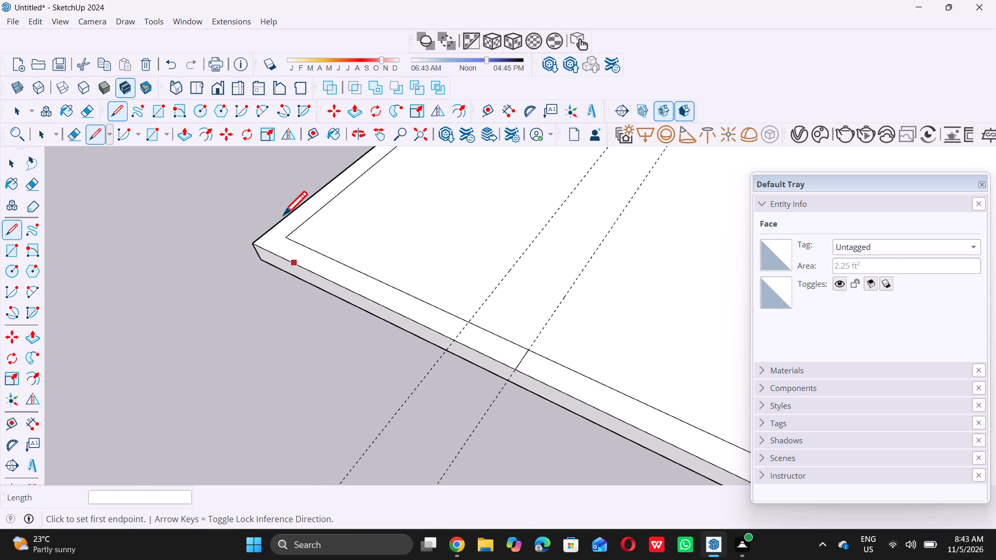
pyautogui.scroll(5, 295, 216)
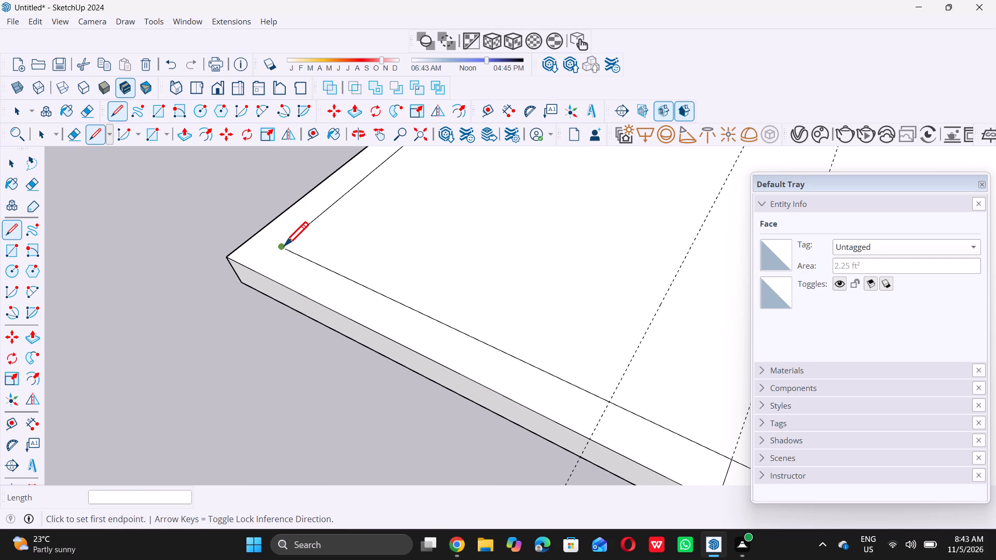
pyautogui.click(284, 246)
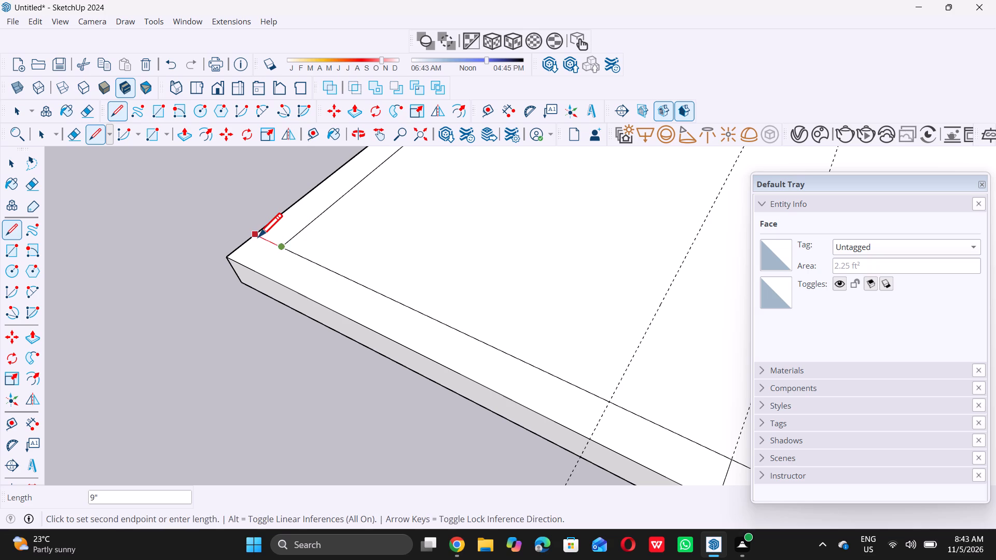
pyautogui.doubleClick(259, 234)
pyautogui.press('space')
# Delete all guide lines from the model.
pyautogui.scroll(-2, 272, 231)
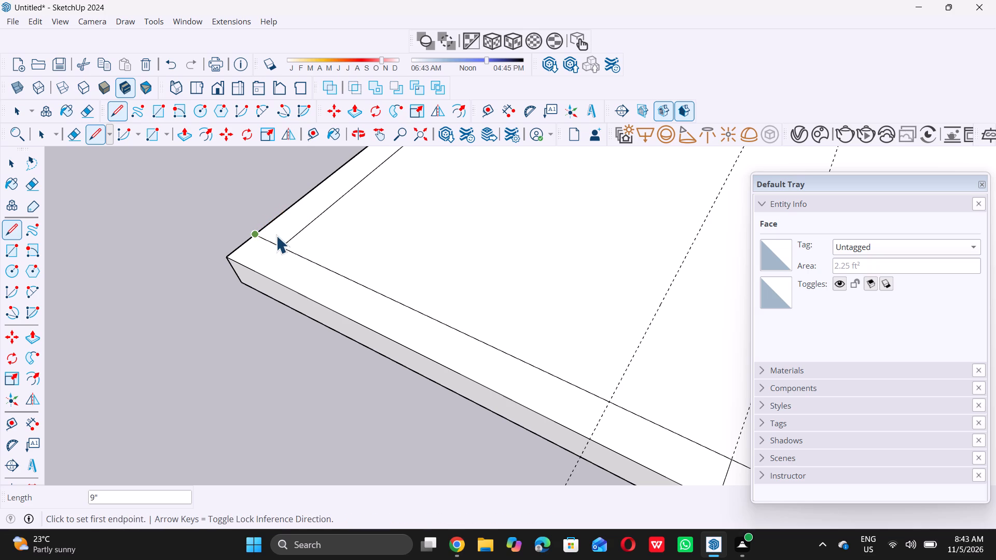
pyautogui.scroll(-3, 276, 235)
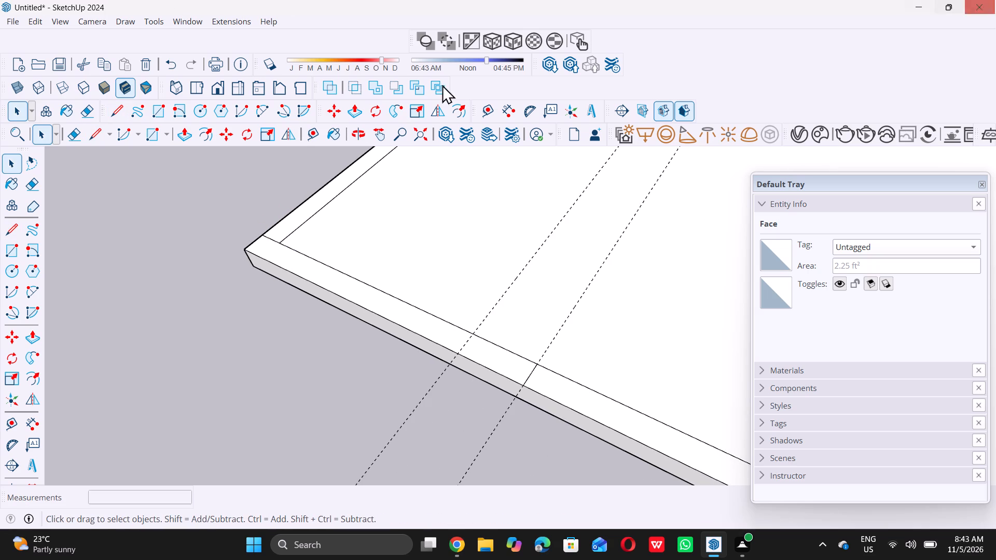
pyautogui.scroll(-5, 431, 341)
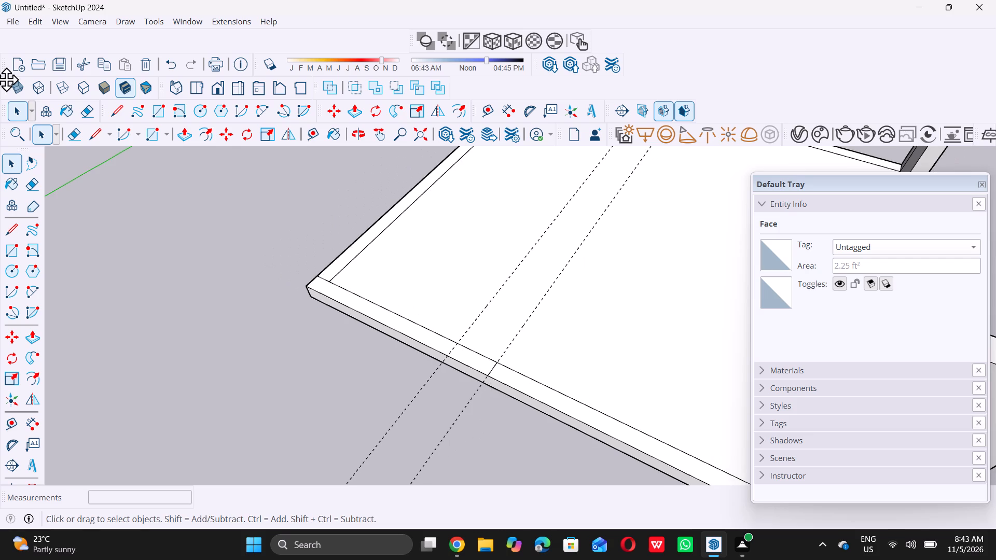
pyautogui.doubleClick(29, 18)
pyautogui.click(29, 19)
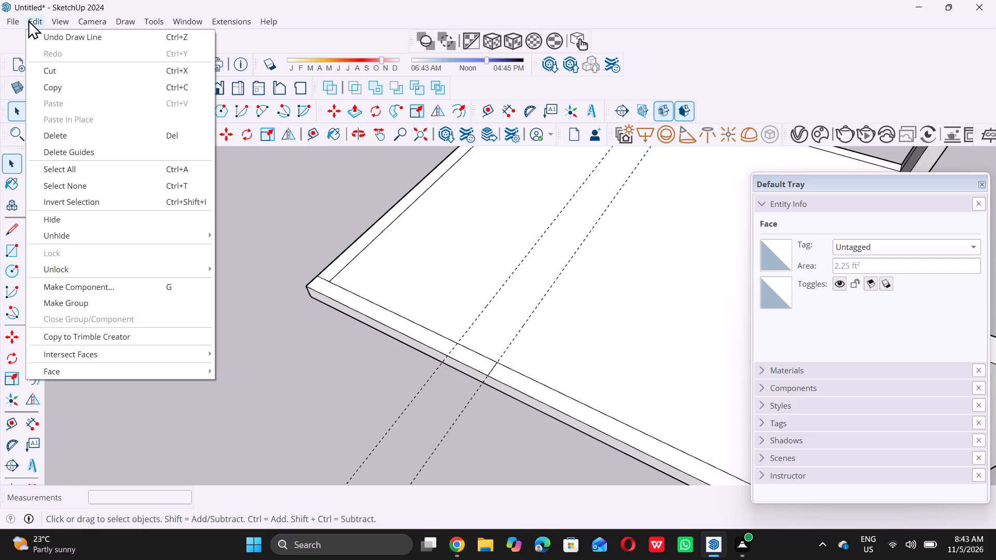
pyautogui.click(72, 146)
# Raise the border segment between the two new lines with Push/Pull, repeating the last distance used for the corner columns.
pyautogui.scroll(-1, 158, 225)
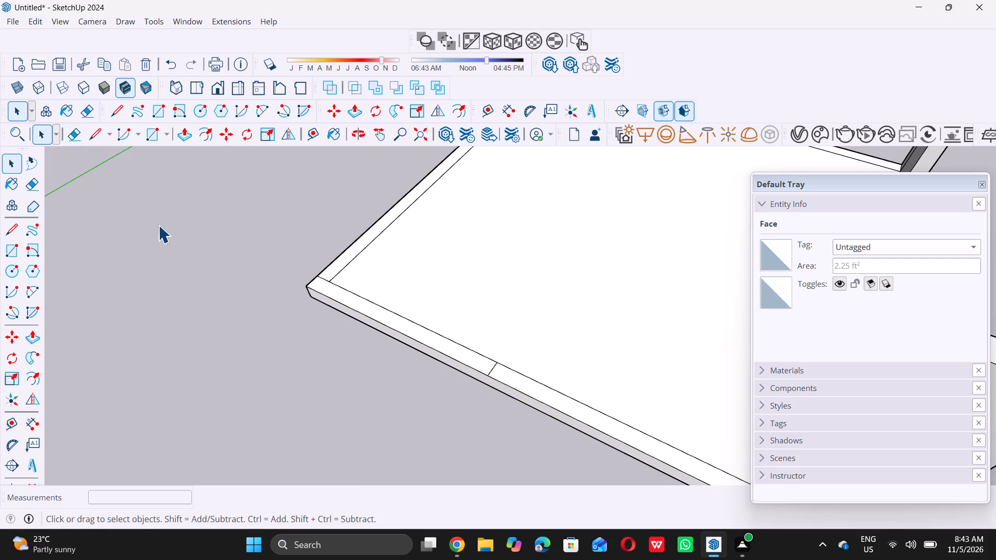
pyautogui.scroll(-14, 158, 225)
pyautogui.scroll(-2, 321, 341)
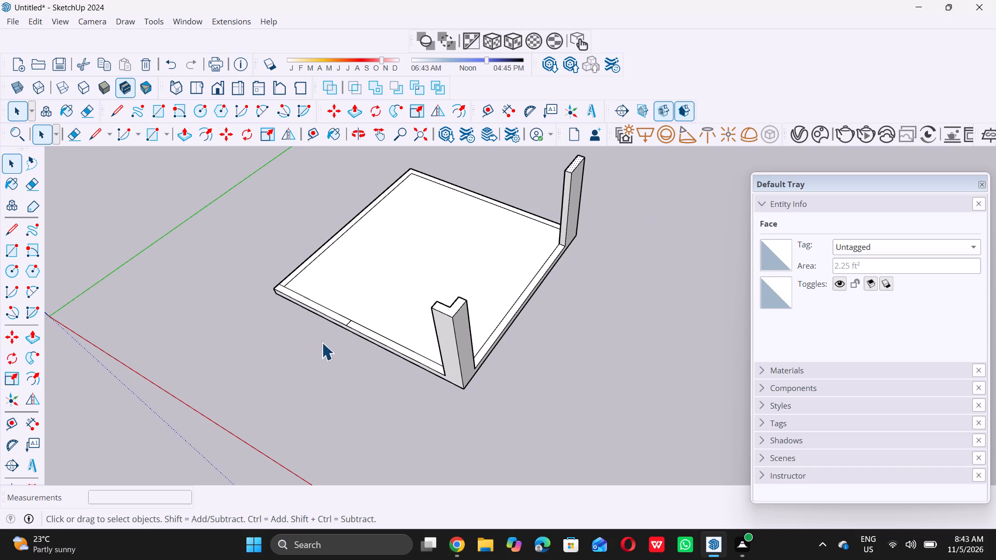
pyautogui.scroll(-3, 322, 342)
pyautogui.moveTo(308, 370); pyautogui.dragTo(334, 308, button='middle')
pyautogui.scroll(3, 325, 320)
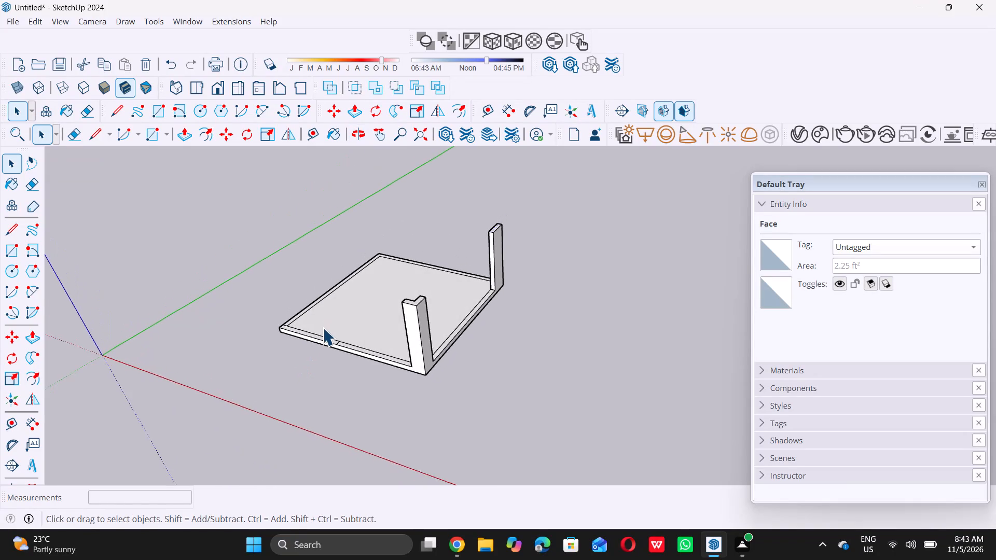
pyautogui.scroll(10, 323, 328)
pyautogui.doubleClick(328, 356)
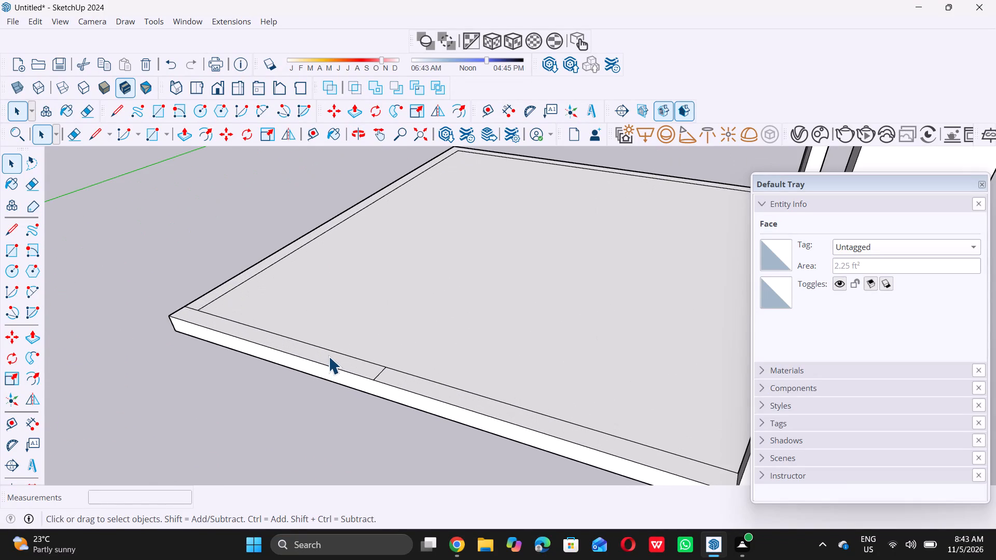
pyautogui.press('p')
pyautogui.doubleClick(330, 359)
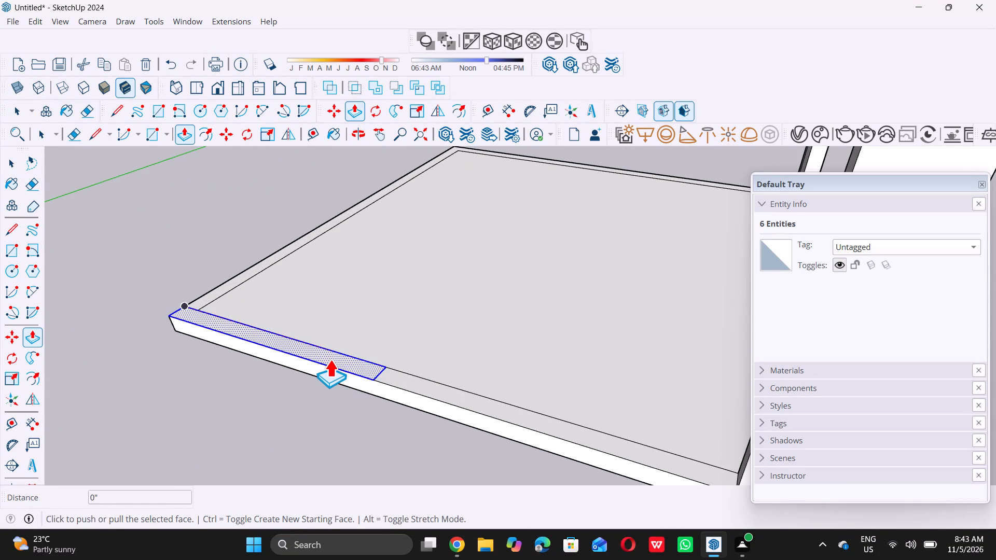
pyautogui.scroll(-12, 324, 329)
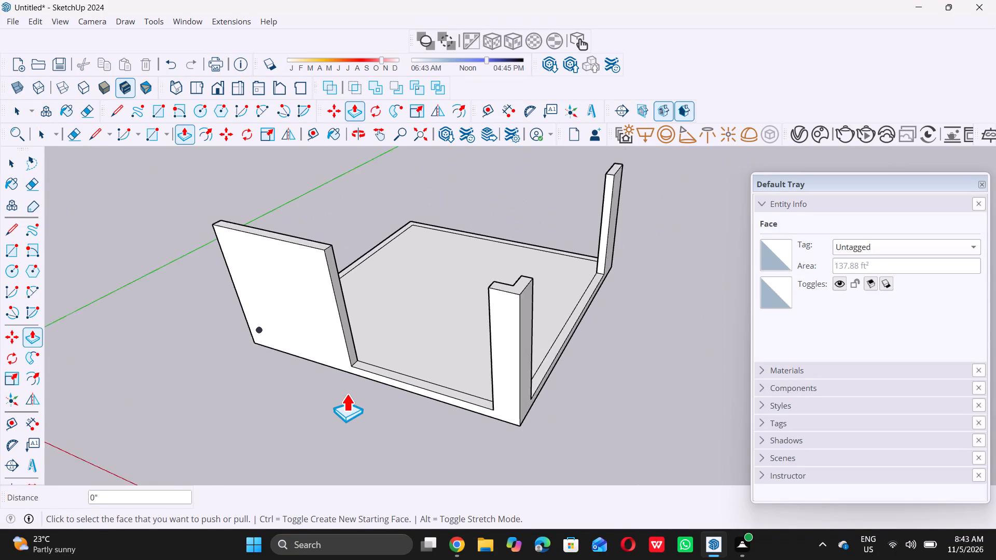
# Examine the new wall segment together with the corner columns and slab from several angles.
pyautogui.press('space')
pyautogui.scroll(-5, 358, 408)
pyautogui.moveTo(373, 418); pyautogui.dragTo(387, 354, button='middle')
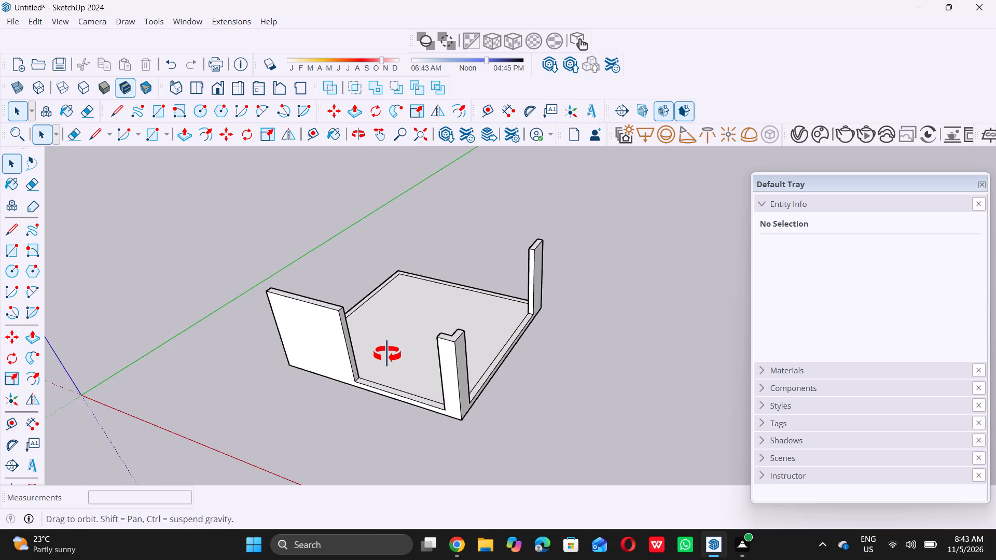
pyautogui.moveTo(387, 354); pyautogui.dragTo(386, 348, button='middle')
pyautogui.middleClick(386, 348)
pyautogui.scroll(-6, 384, 348)
pyautogui.moveTo(363, 422); pyautogui.dragTo(342, 396, button='middle')
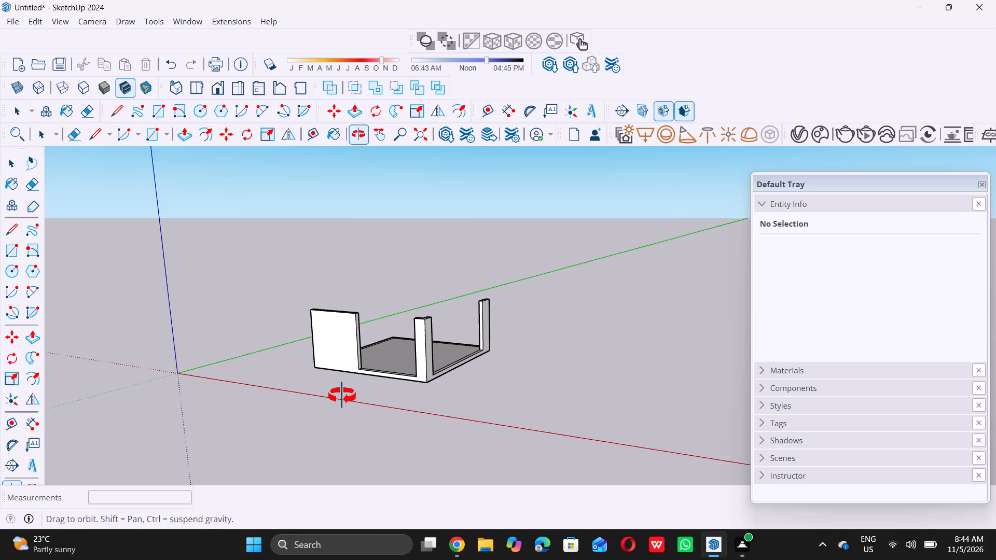
pyautogui.moveTo(342, 396); pyautogui.dragTo(341, 396, button='middle')
pyautogui.middleClick(341, 396)
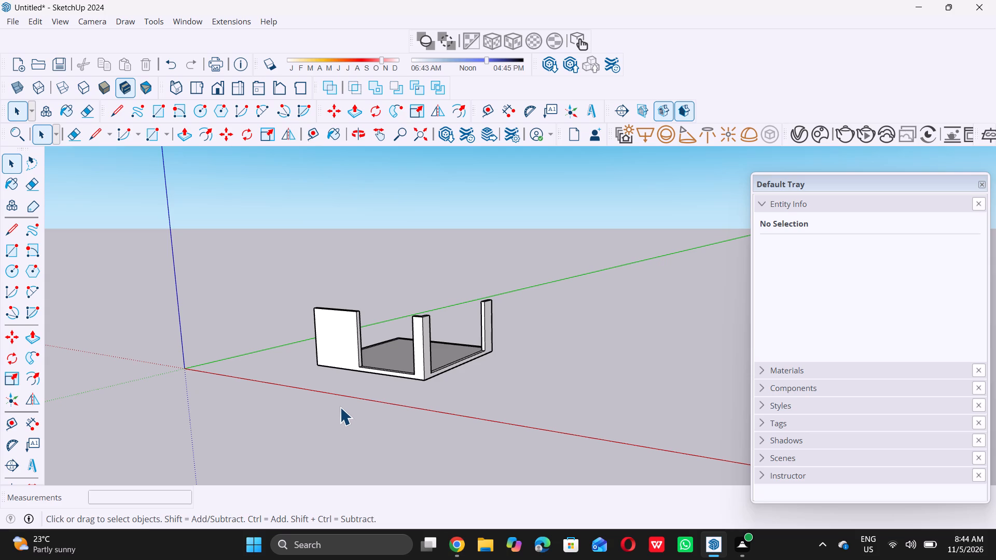
pyautogui.moveTo(386, 327); pyautogui.dragTo(386, 331, button='middle')
pyautogui.moveTo(386, 331); pyautogui.dragTo(372, 378, button='middle')
pyautogui.middleClick(372, 378)
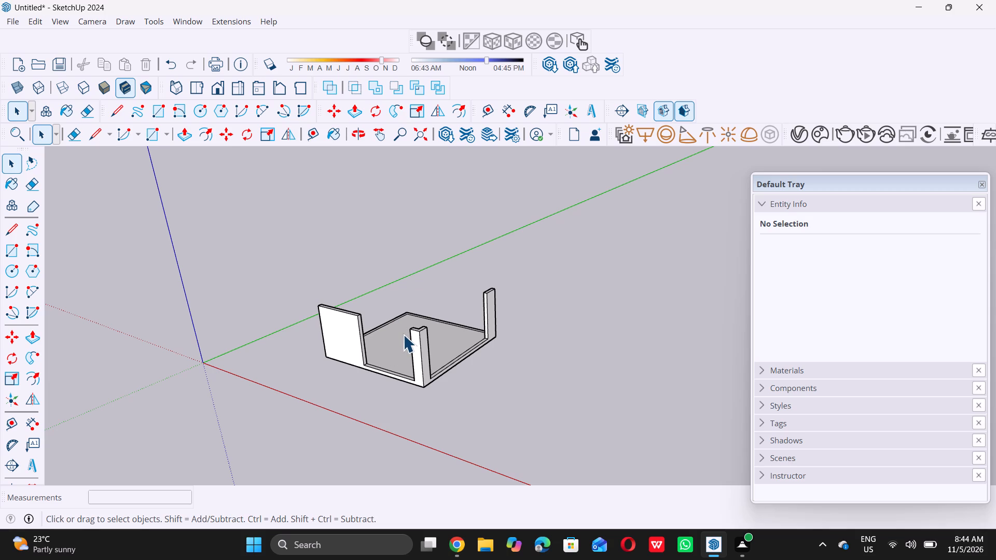
pyautogui.moveTo(405, 324); pyautogui.dragTo(399, 344, button='middle')
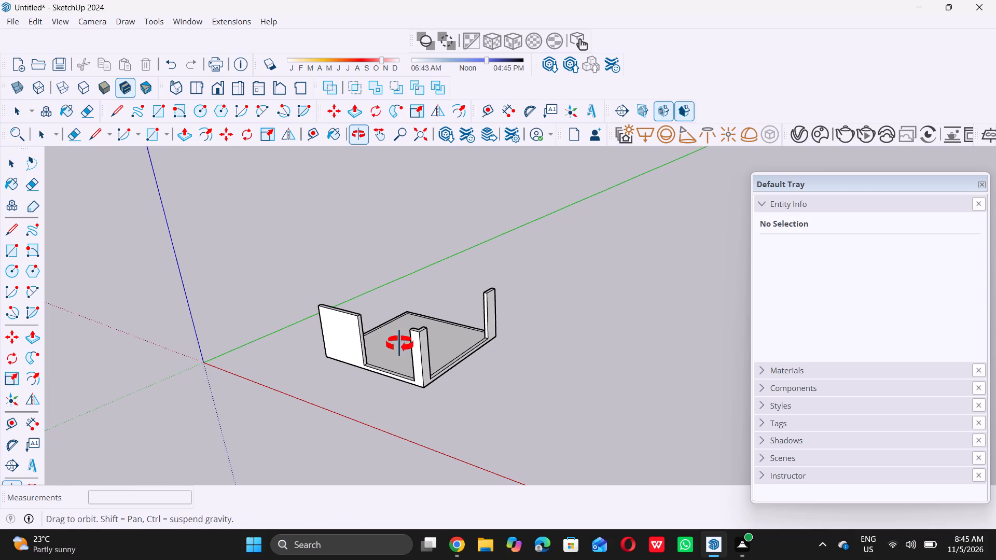
pyautogui.moveTo(399, 344); pyautogui.dragTo(273, 436, button='middle')
pyautogui.middleClick(268, 439)
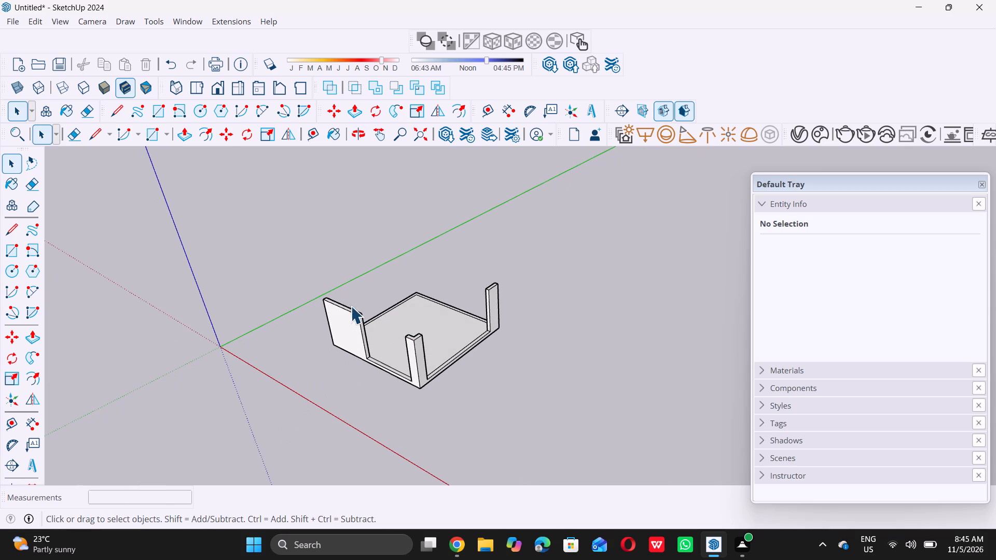
# Extend the new wall segment's top face upward by 2' with Push/Pull and clear the selection.
pyautogui.scroll(17, 343, 305)
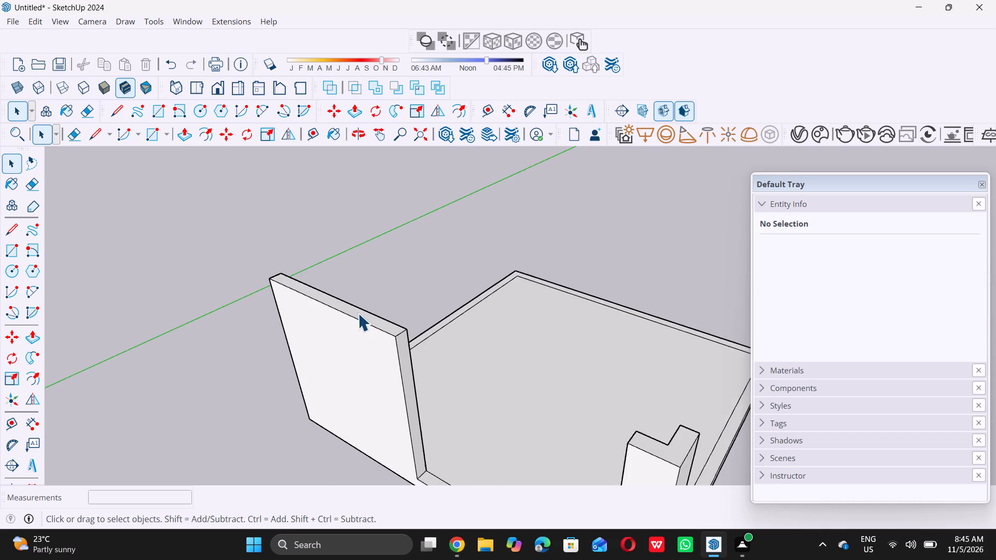
pyautogui.scroll(5, 363, 322)
pyautogui.doubleClick(370, 315)
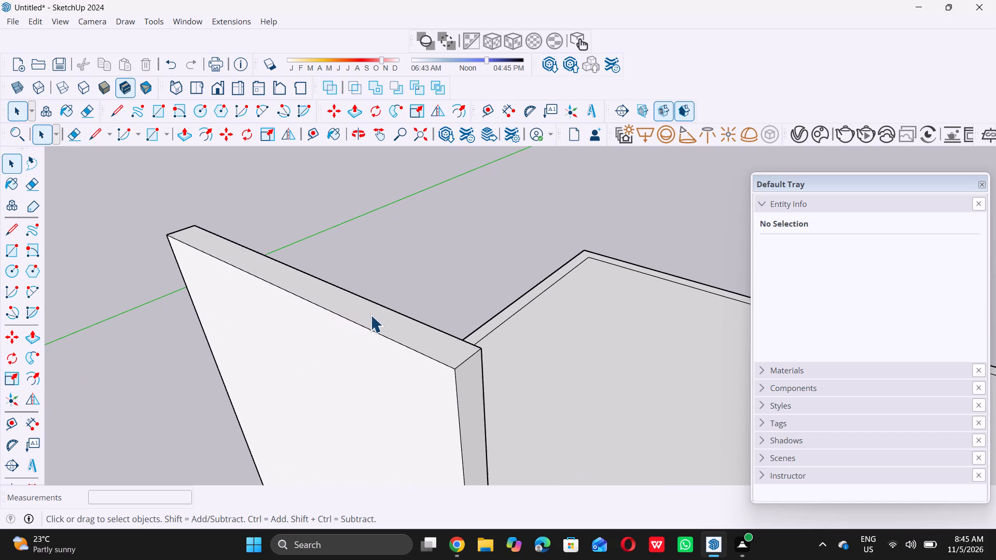
pyautogui.press('p')
pyautogui.click(370, 313)
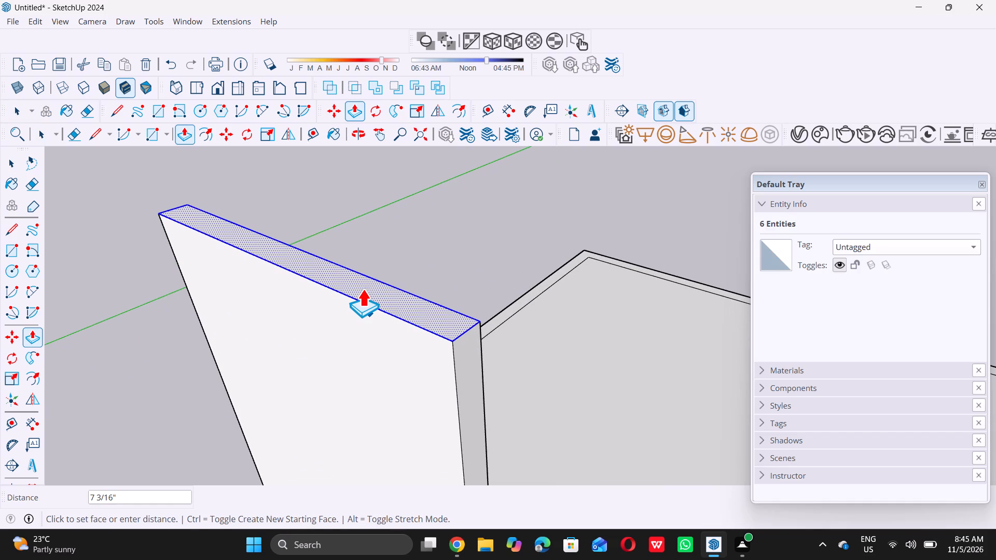
pyautogui.press('2')
pyautogui.press("'")
pyautogui.press('Return')
pyautogui.press('space')
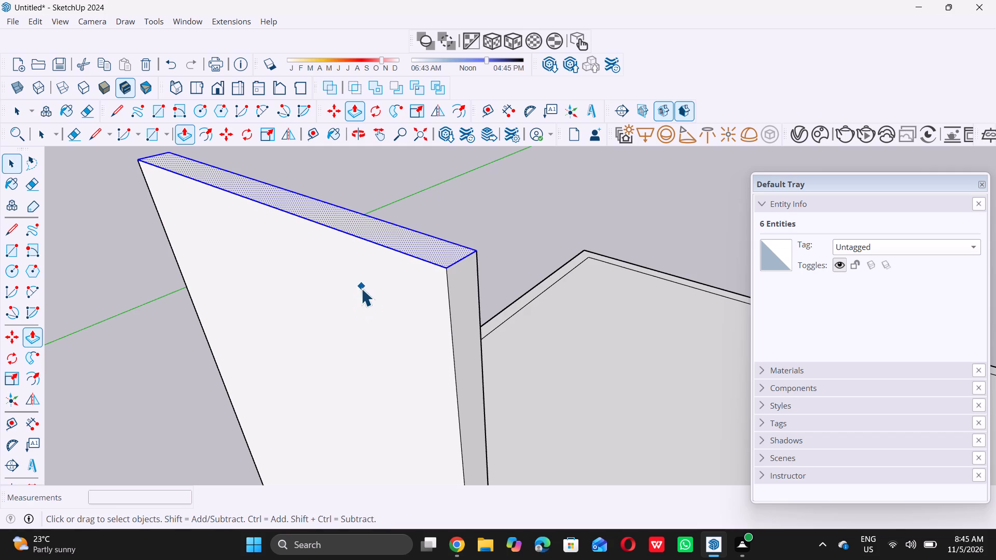
pyautogui.scroll(-7, 361, 288)
pyautogui.click(158, 390)
# Place a horizontal guide line 2' below the top edge of the raised wall segment's end face.
pyautogui.scroll(-2, 205, 374)
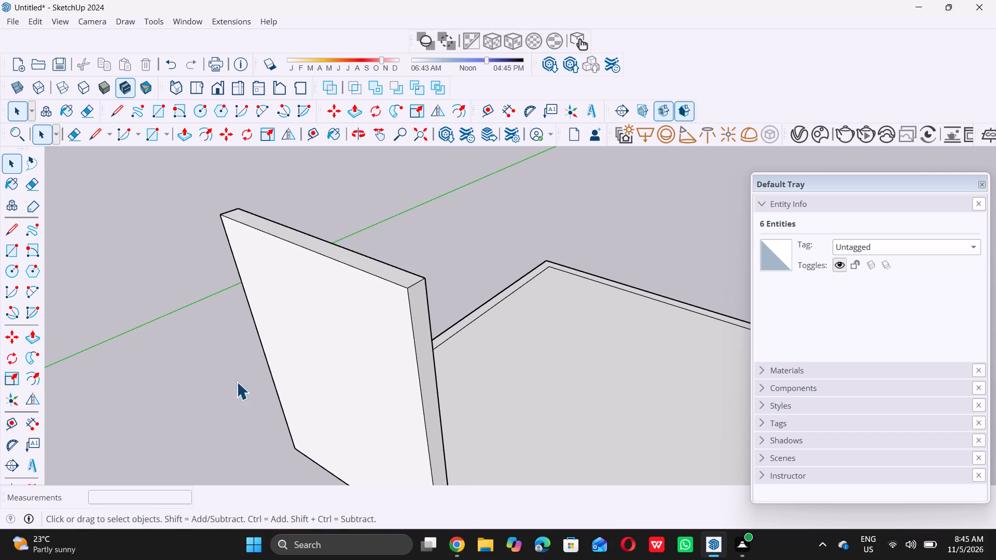
pyautogui.scroll(-1, 237, 382)
pyautogui.moveTo(345, 395); pyautogui.dragTo(314, 356, button='middle')
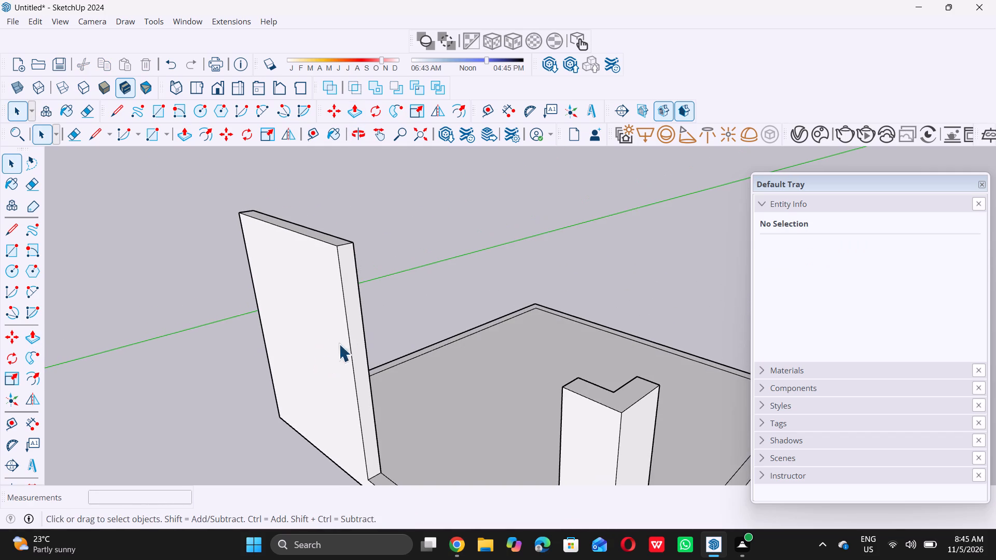
pyautogui.scroll(7, 322, 278)
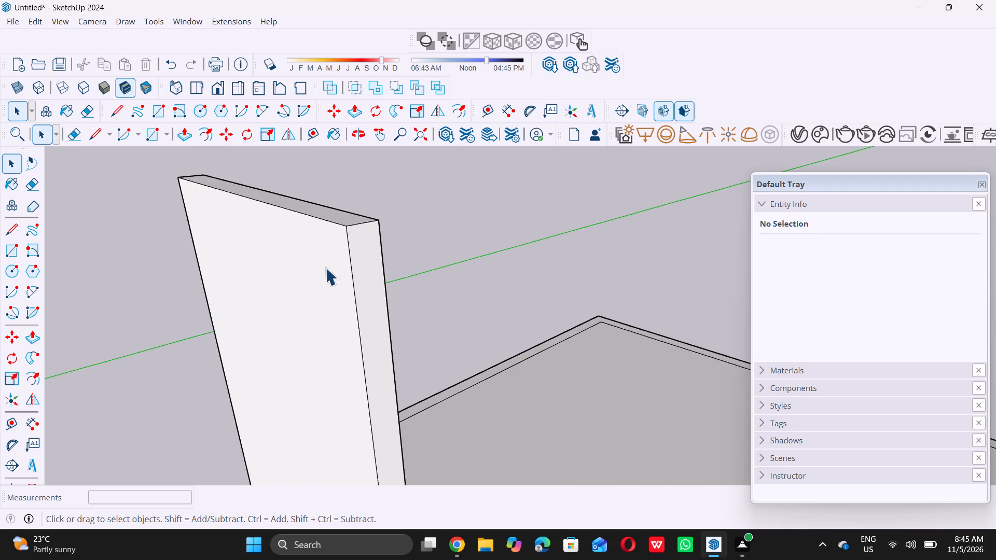
pyautogui.press('t')
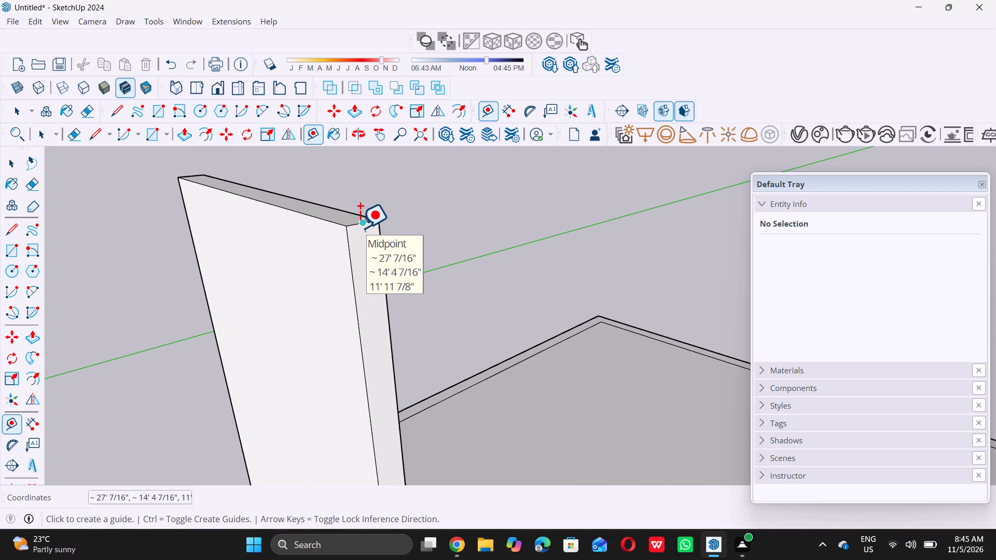
pyautogui.click(359, 227)
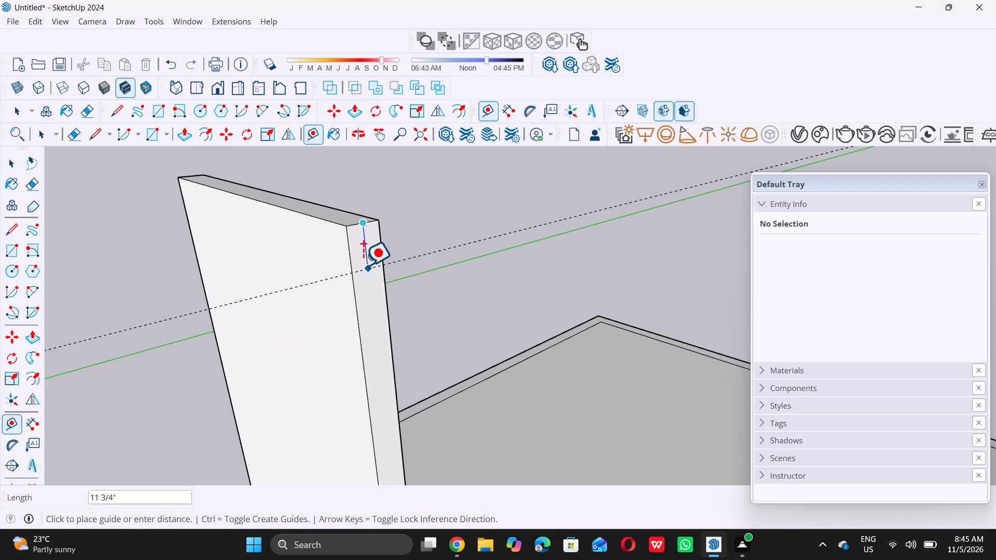
pyautogui.write("2'")
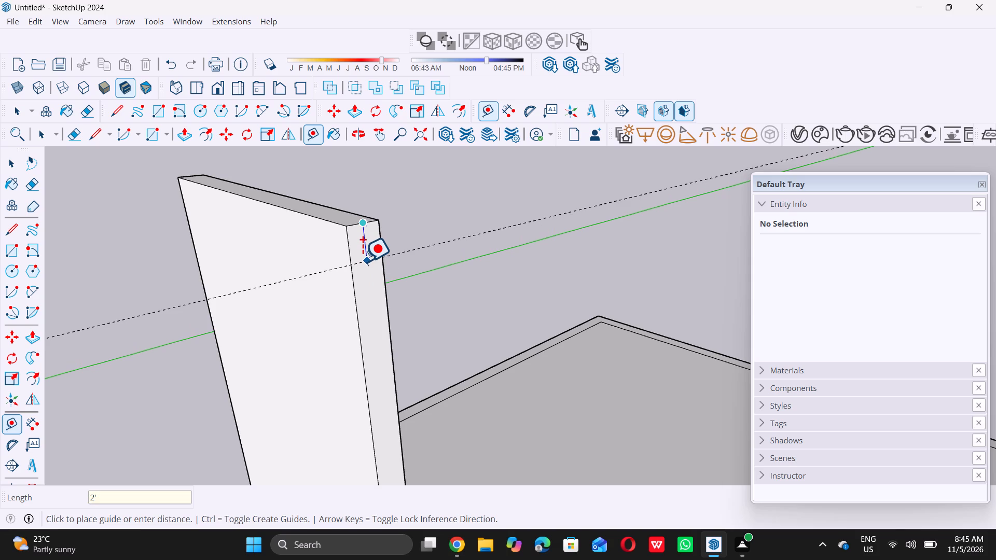
pyautogui.press('Return')
pyautogui.press('space')
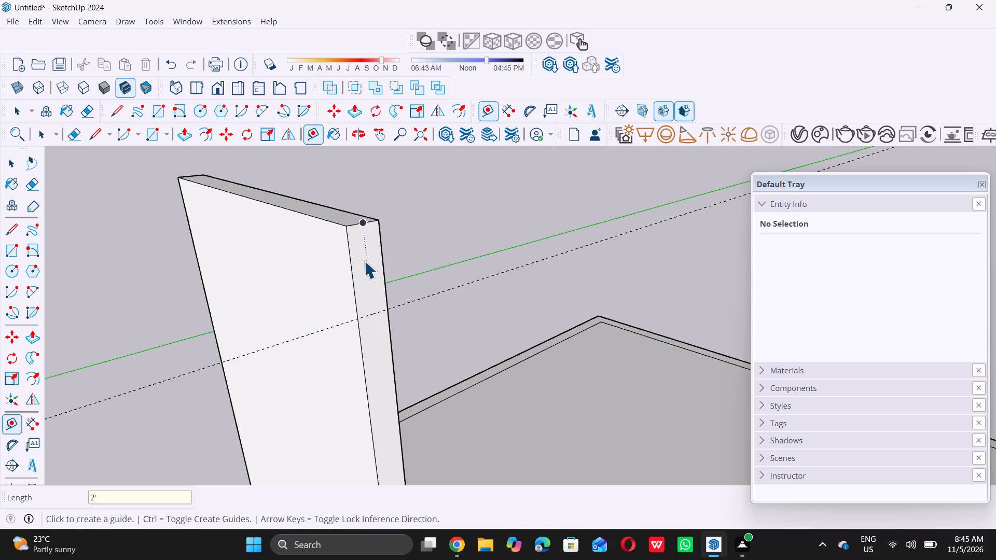
# Draw a 2' by 9" rectangle on the wall segment's end face, from the guide line up to the opposite top corner.
pyautogui.press('r')
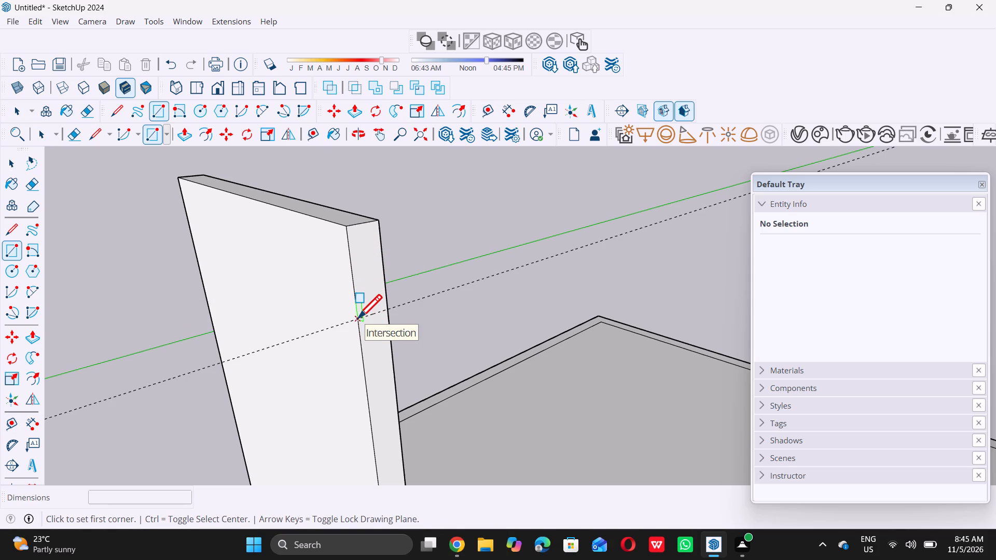
pyautogui.click(357, 316)
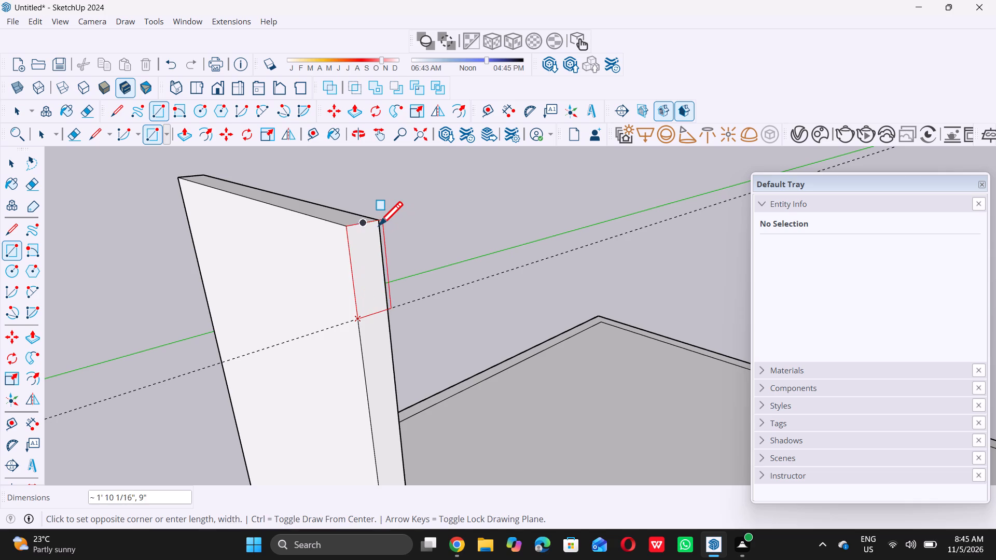
pyautogui.click(378, 223)
pyautogui.press('space')
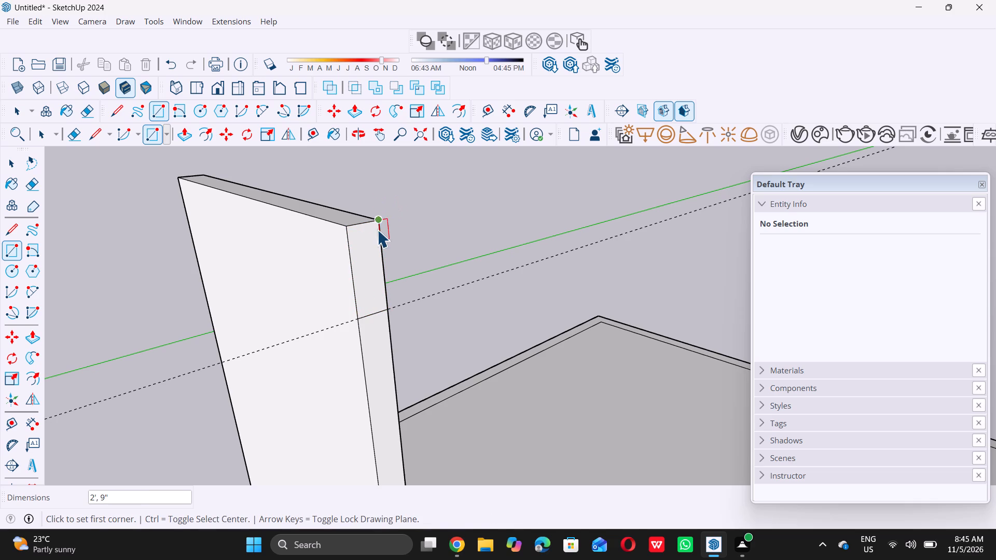
# Delete all guide lines from the model.
pyautogui.scroll(-18, 375, 235)
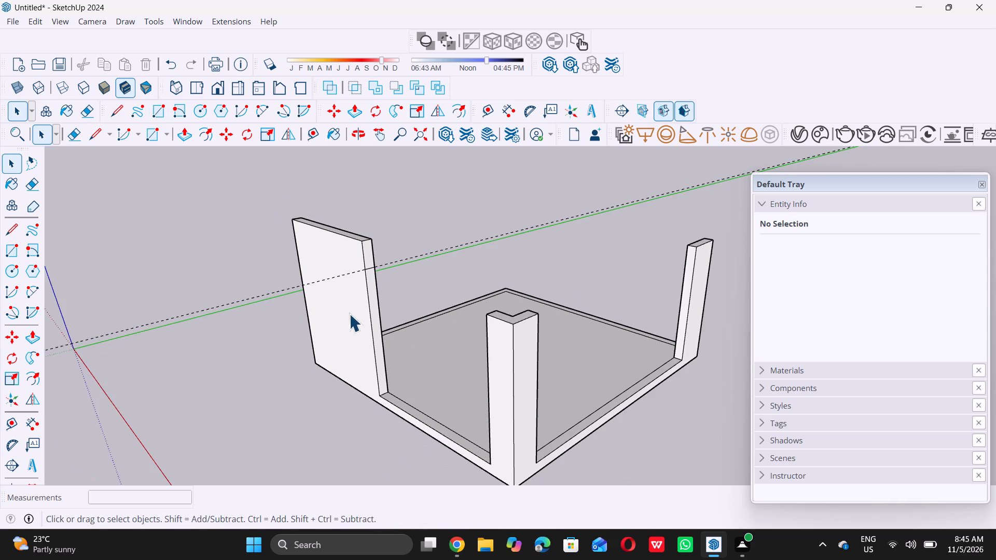
pyautogui.moveTo(349, 314); pyautogui.dragTo(380, 313, button='middle')
pyautogui.scroll(1, 381, 313)
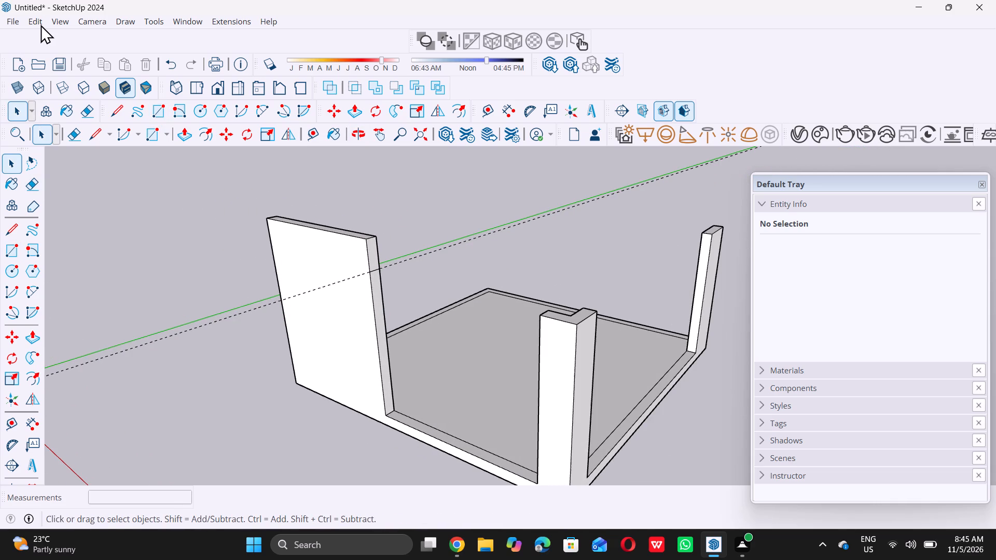
pyautogui.doubleClick(40, 23)
pyautogui.tripleClick(40, 22)
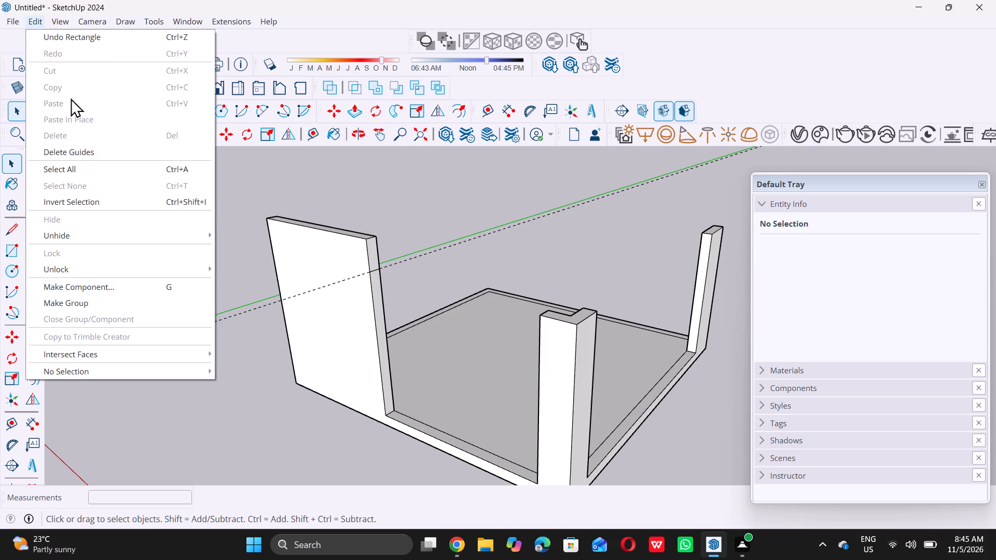
pyautogui.click(86, 150)
# Extend the 2' by 9" end face with Push/Pull by the last distance twice, plus 10' to the corner column's outer edge.
pyautogui.scroll(-3, 136, 238)
pyautogui.scroll(6, 327, 261)
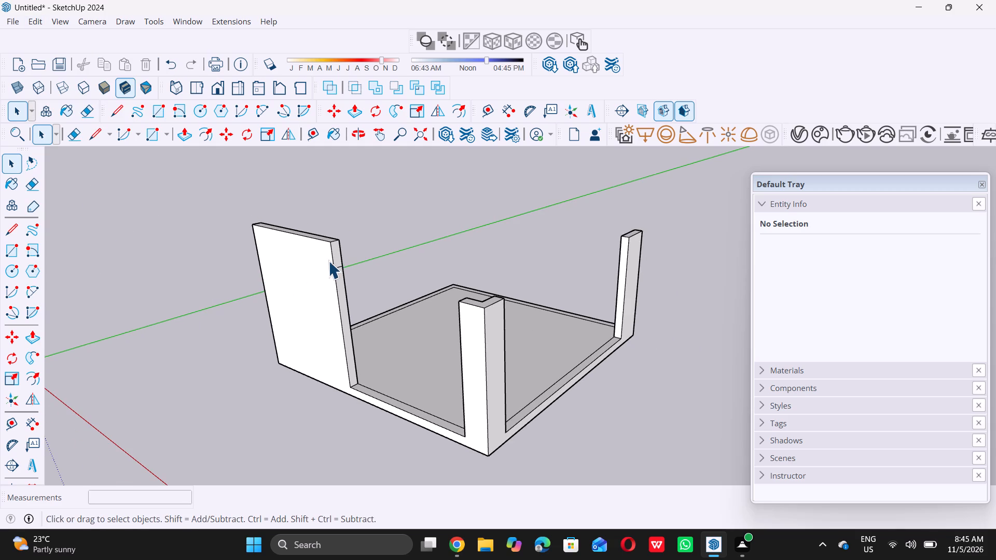
pyautogui.doubleClick(341, 250)
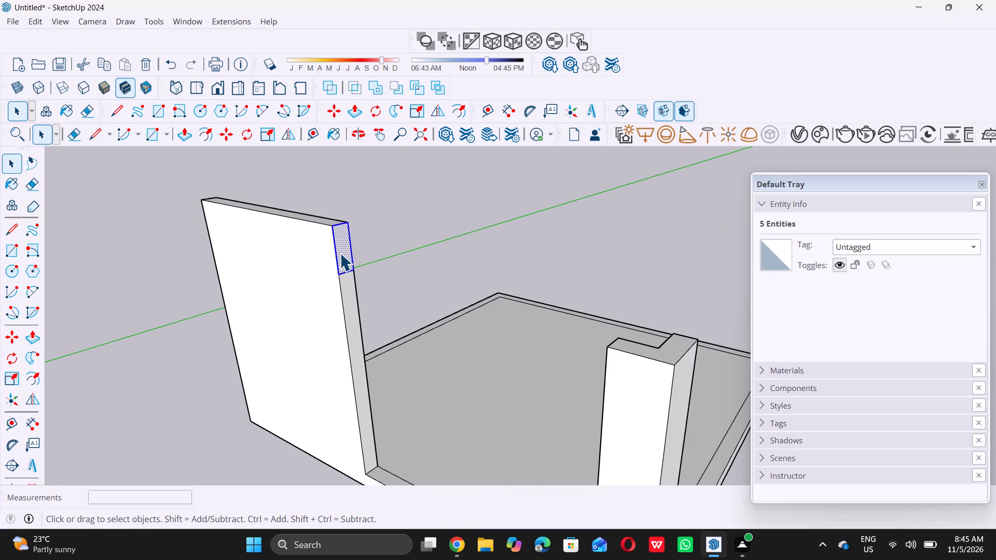
pyautogui.press('p')
pyautogui.doubleClick(345, 250)
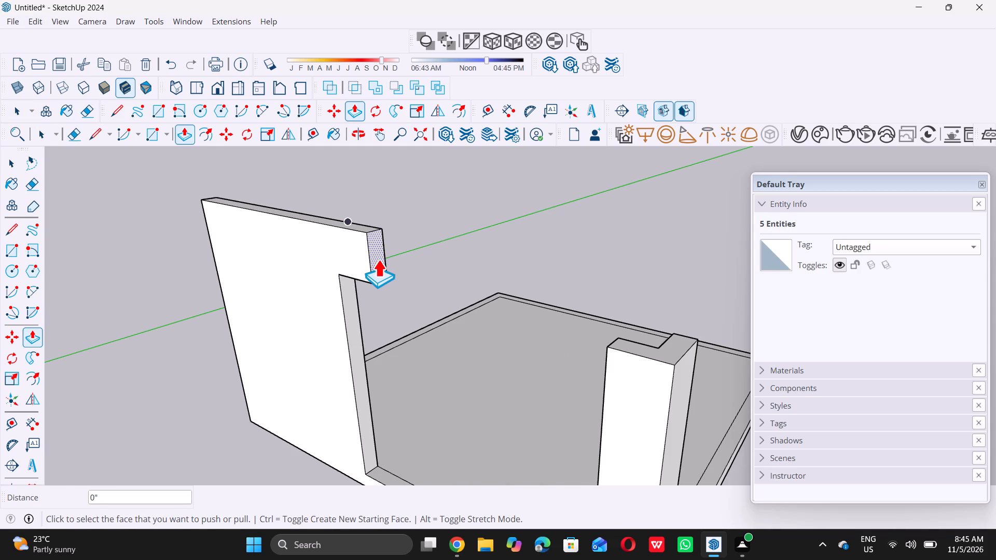
pyautogui.doubleClick(379, 258)
pyautogui.scroll(-11, 432, 280)
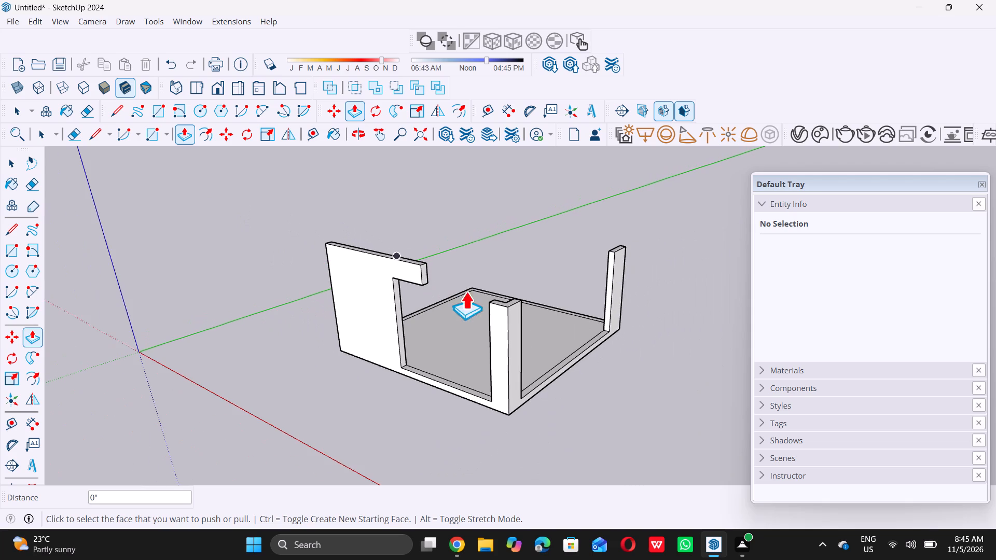
pyautogui.scroll(6, 428, 271)
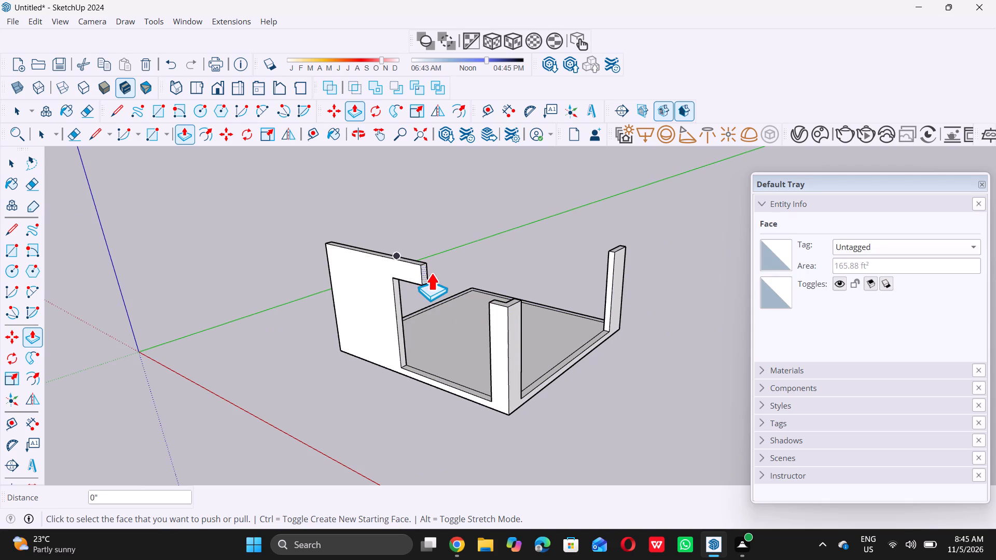
pyautogui.scroll(6, 418, 271)
pyautogui.click(424, 275)
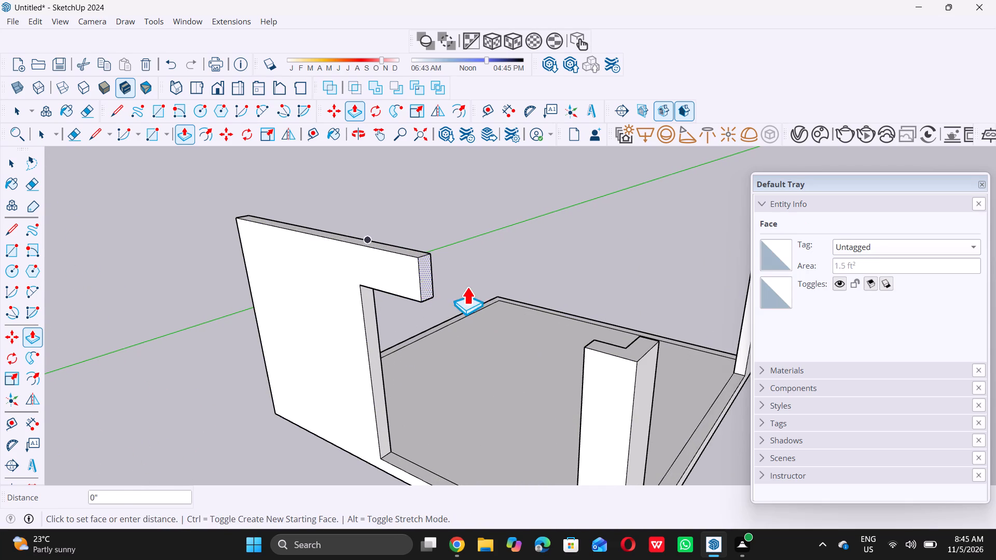
pyautogui.scroll(-10, 498, 299)
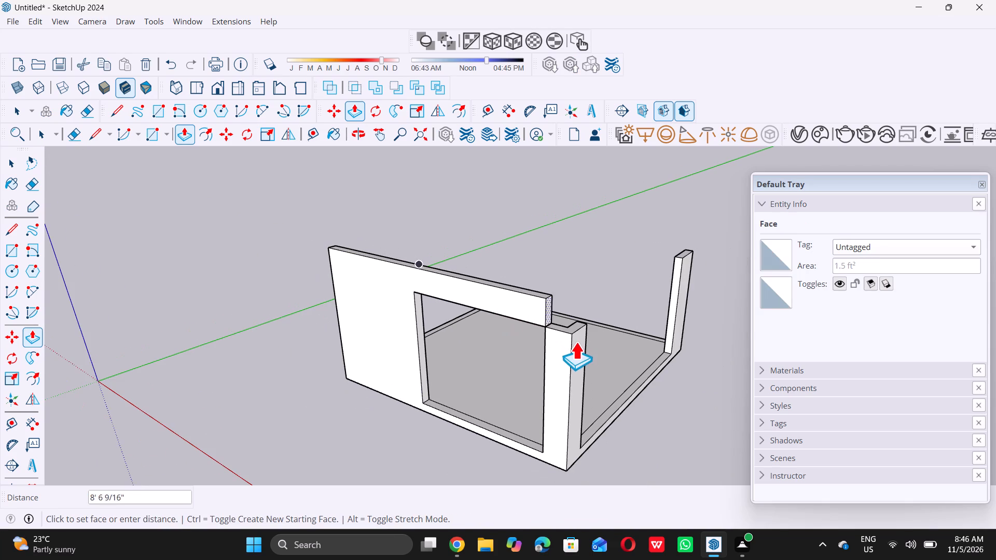
pyautogui.doubleClick(570, 355)
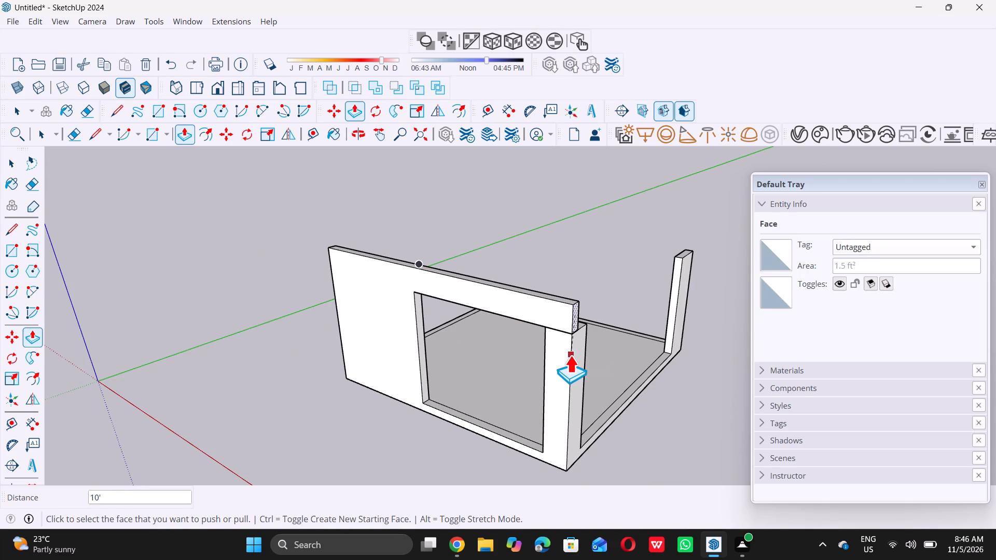
pyautogui.press('space')
# Draw a 2' vertical line on the beam's inner face, from the corner column's inner top corner to the beam's top edge.
pyautogui.scroll(-9, 374, 334)
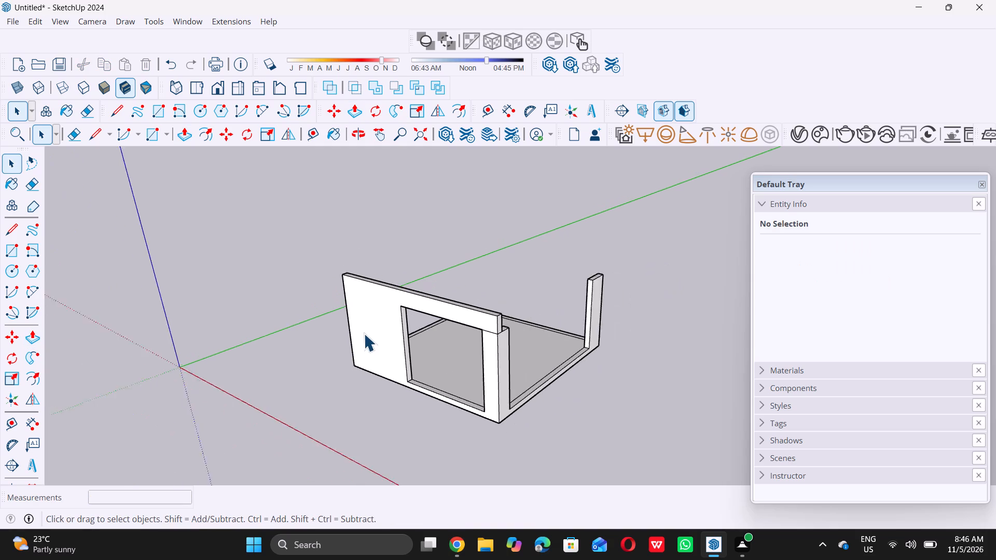
pyautogui.scroll(-2, 364, 333)
pyautogui.moveTo(525, 399); pyautogui.dragTo(509, 371, button='middle')
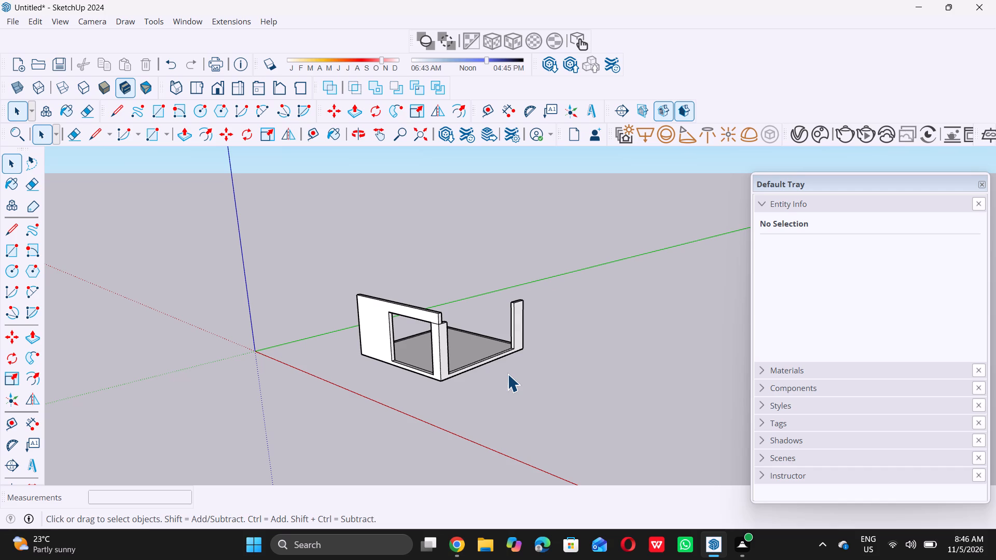
pyautogui.scroll(-4, 421, 392)
pyautogui.moveTo(402, 417); pyautogui.dragTo(355, 440, button='middle')
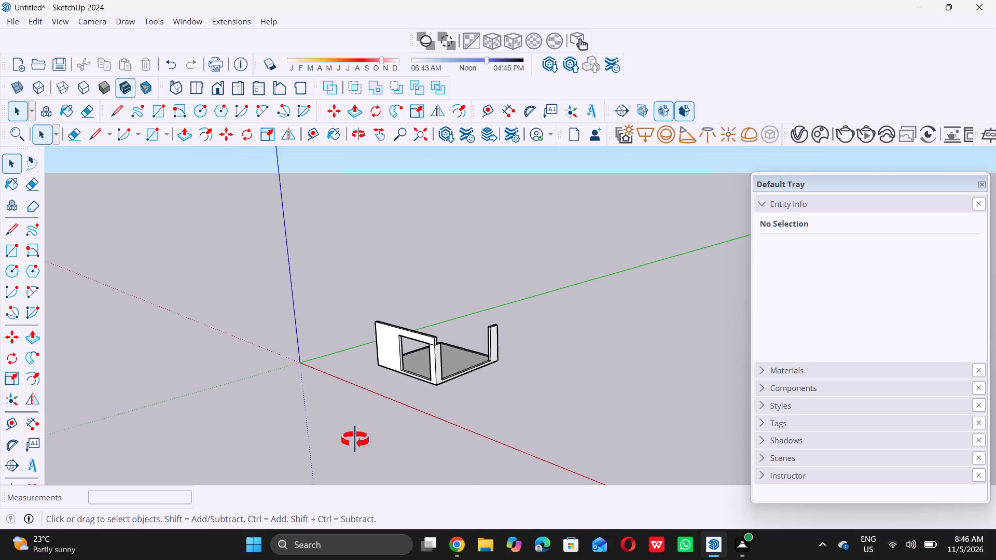
pyautogui.moveTo(355, 440); pyautogui.dragTo(157, 490, button='middle')
pyautogui.moveTo(132, 494); pyautogui.dragTo(126, 494, button='middle')
pyautogui.moveTo(368, 404); pyautogui.dragTo(163, 450, button='middle')
pyautogui.middleClick(162, 450)
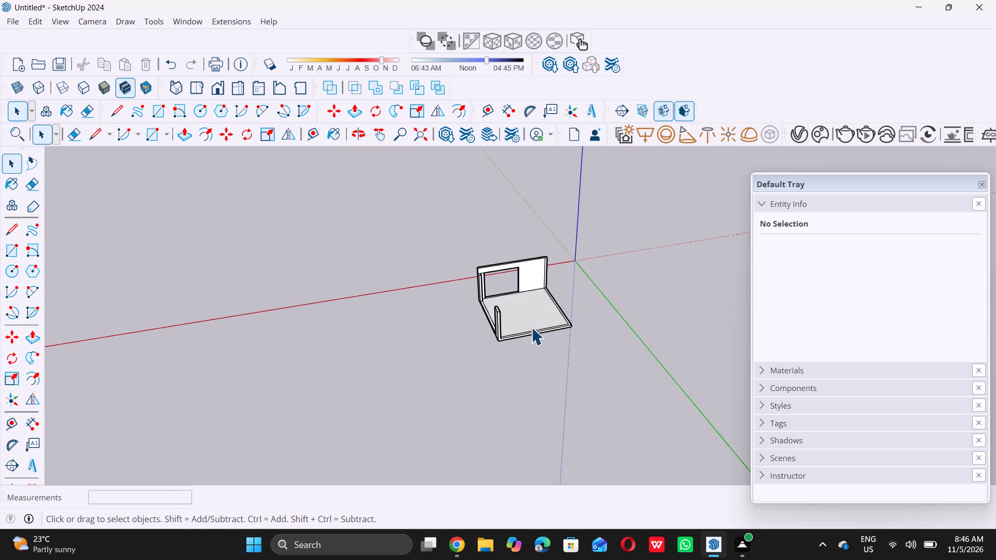
pyautogui.moveTo(482, 277); pyautogui.dragTo(486, 255, button='middle')
pyautogui.middleClick(486, 255)
pyautogui.scroll(3, 475, 263)
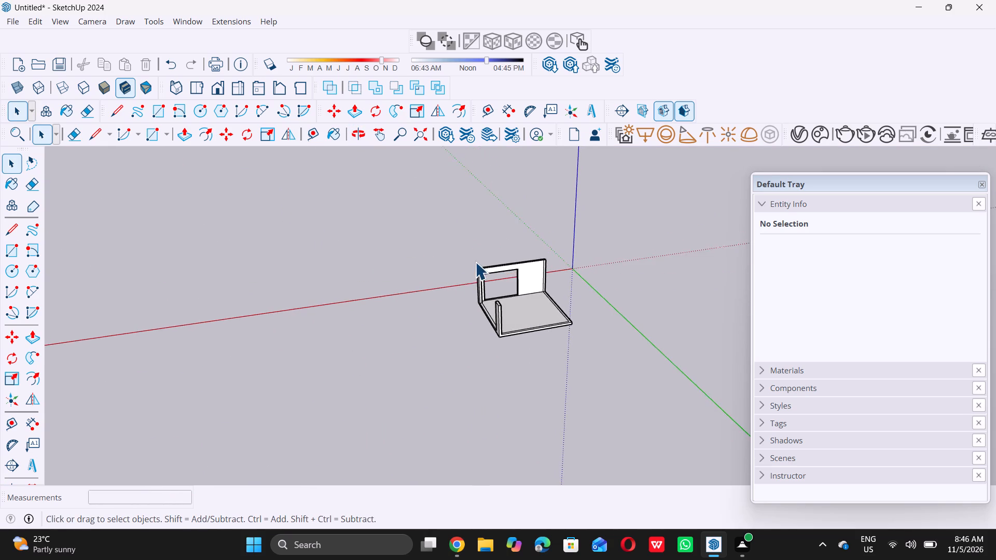
pyautogui.scroll(16, 475, 262)
pyautogui.scroll(7, 476, 297)
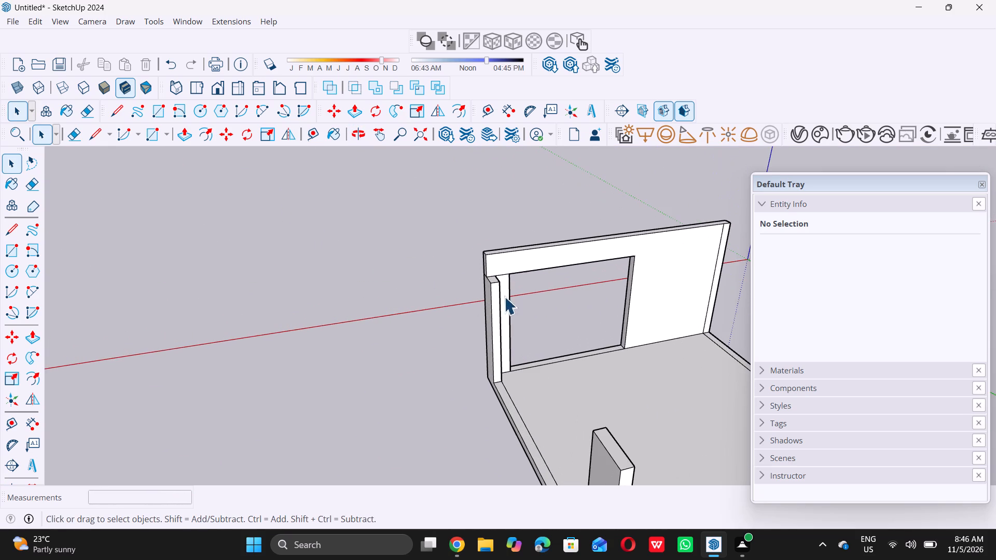
pyautogui.scroll(13, 515, 261)
pyautogui.scroll(5, 471, 292)
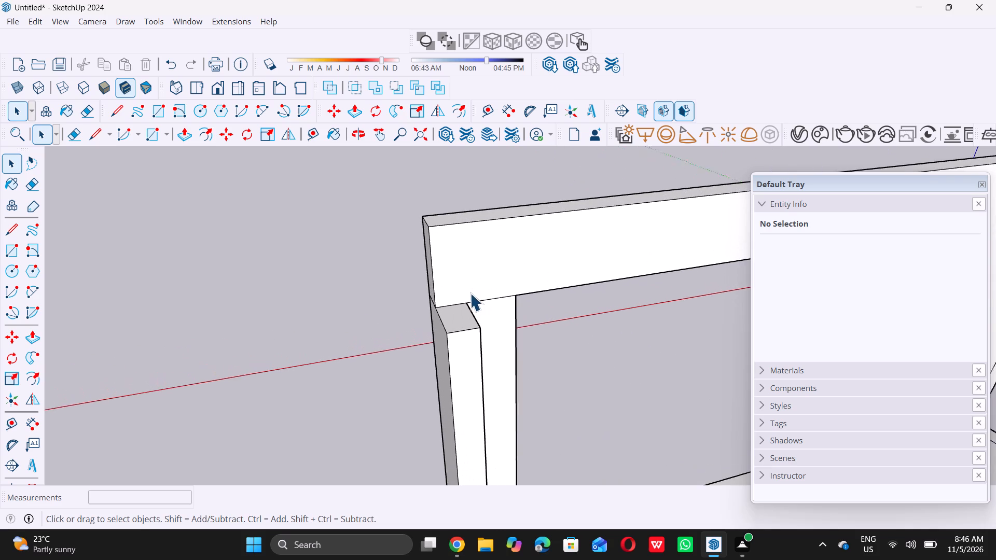
pyautogui.press('l')
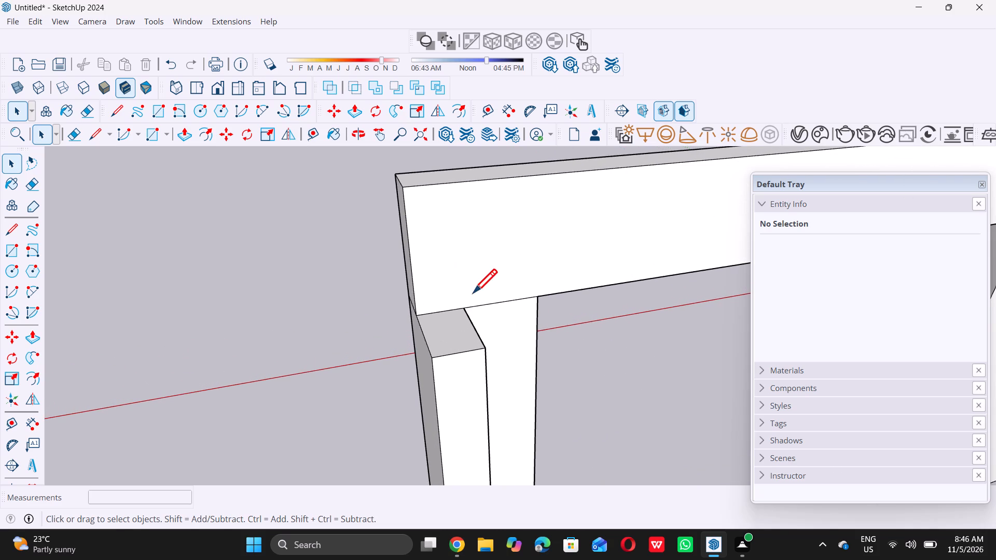
pyautogui.doubleClick(468, 303)
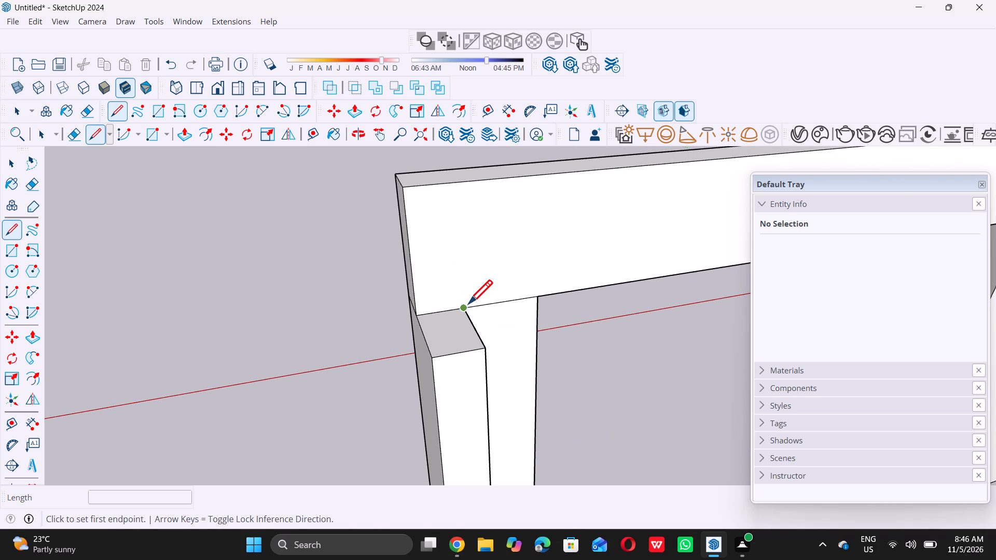
pyautogui.doubleClick(457, 180)
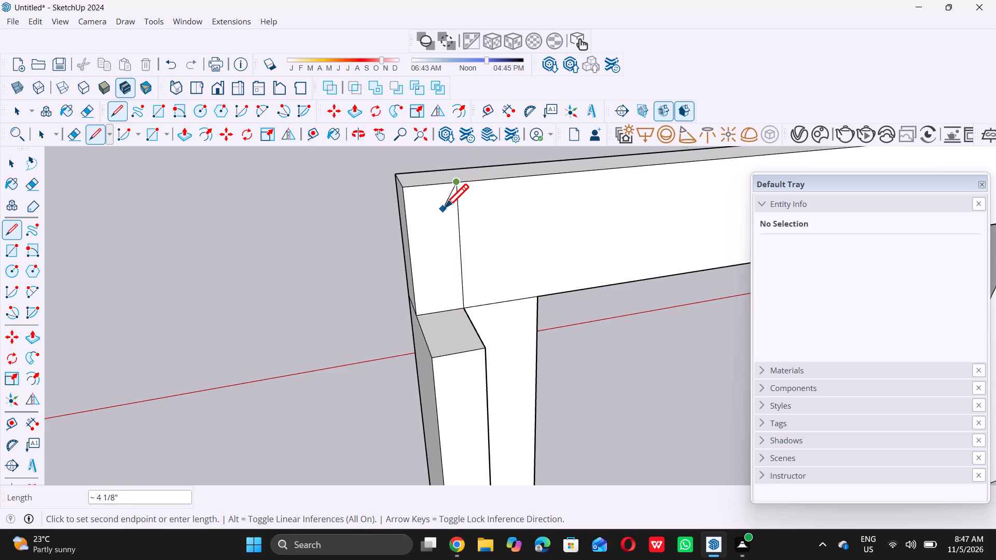
pyautogui.scroll(-3, 444, 209)
pyautogui.press('space')
# Examine the divided beam end above the corner column together with the slab and remaining column from several angles.
pyautogui.scroll(-4, 480, 228)
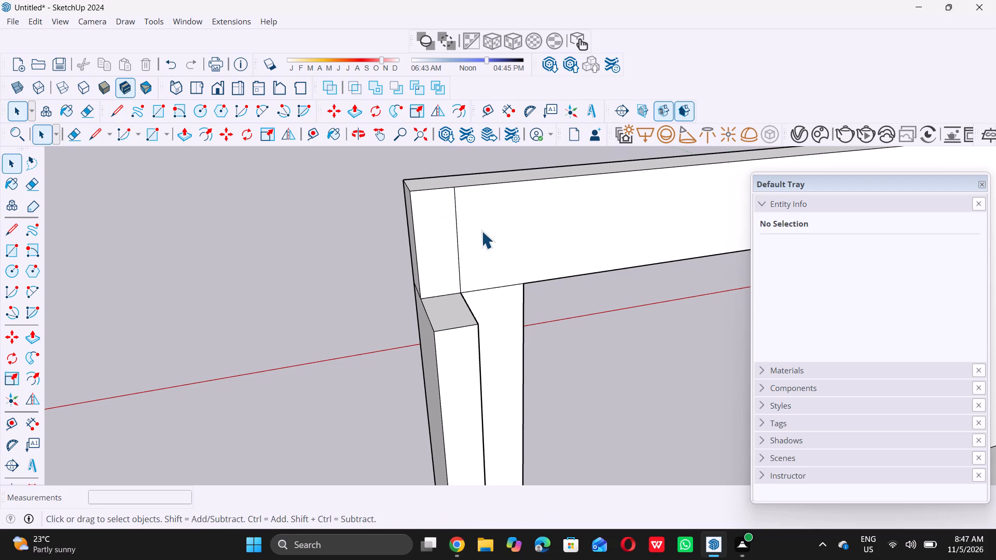
pyautogui.scroll(-16, 481, 231)
pyautogui.scroll(-5, 519, 225)
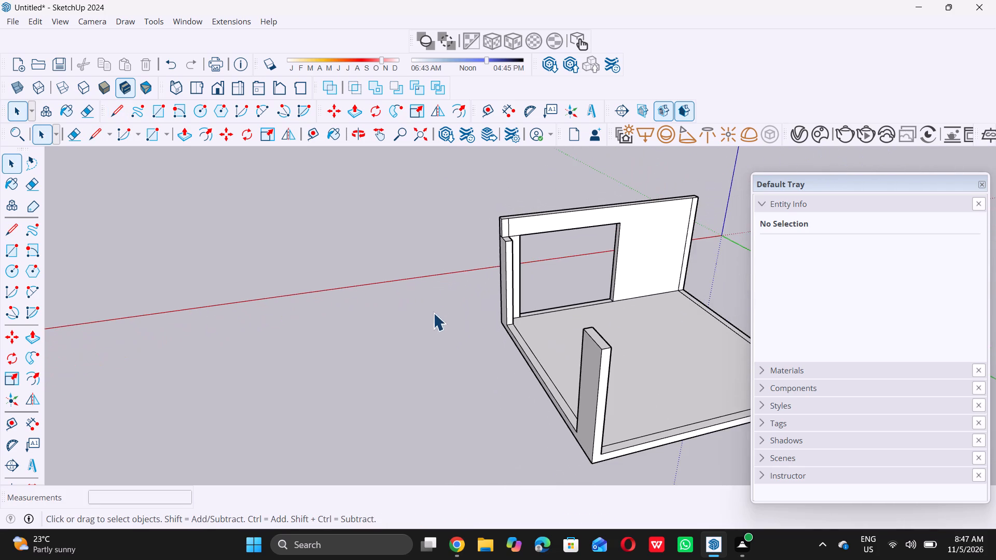
pyautogui.moveTo(433, 317); pyautogui.dragTo(500, 337, button='middle')
pyautogui.scroll(1, 500, 337)
pyautogui.scroll(-8, 291, 322)
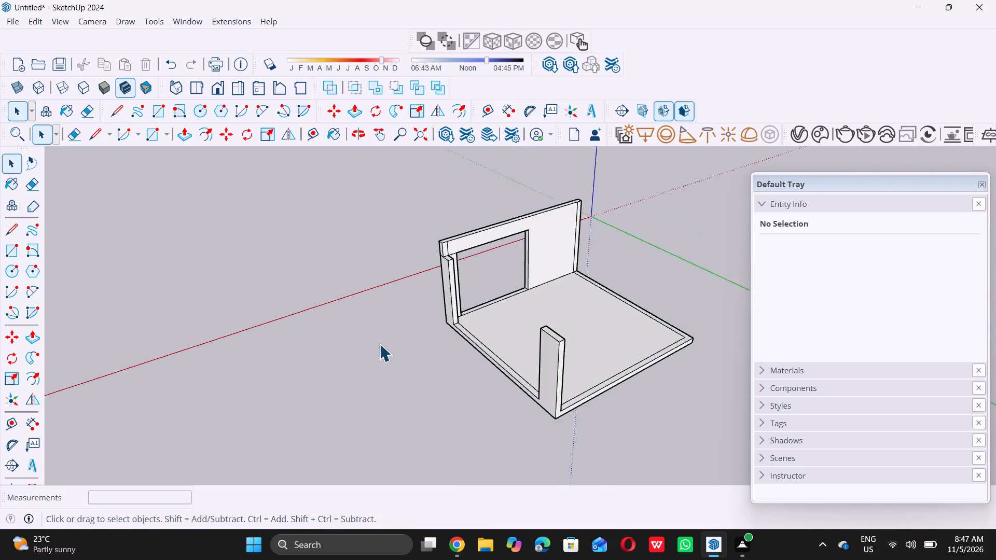
pyautogui.scroll(-1, 379, 344)
pyautogui.moveTo(411, 343); pyautogui.dragTo(476, 339, button='middle')
pyautogui.middleClick(476, 339)
pyautogui.scroll(1, 476, 340)
pyautogui.scroll(4, 420, 286)
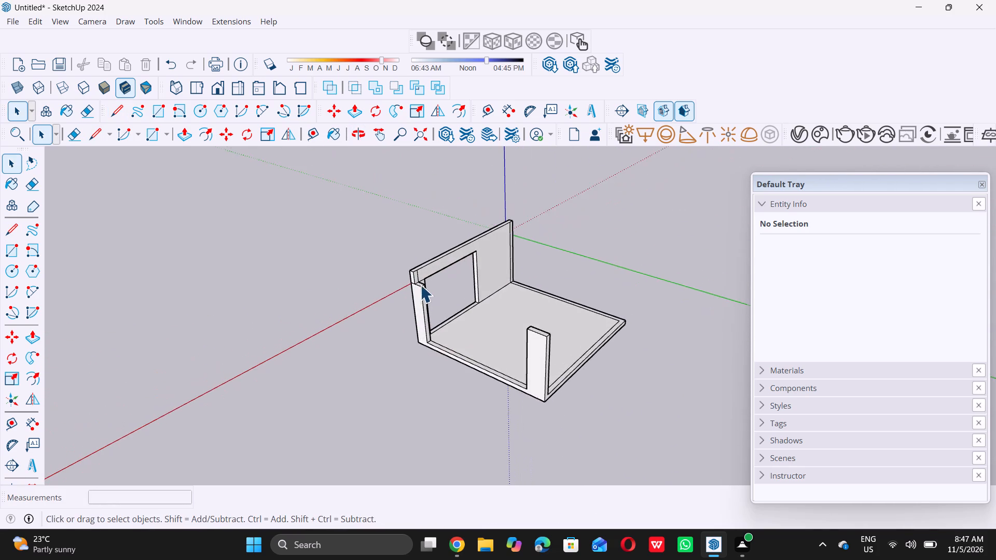
# Extrude the divided 2' high face above the corner column with Push/Pull about 30' 3" across and past the second column.
pyautogui.scroll(8, 420, 285)
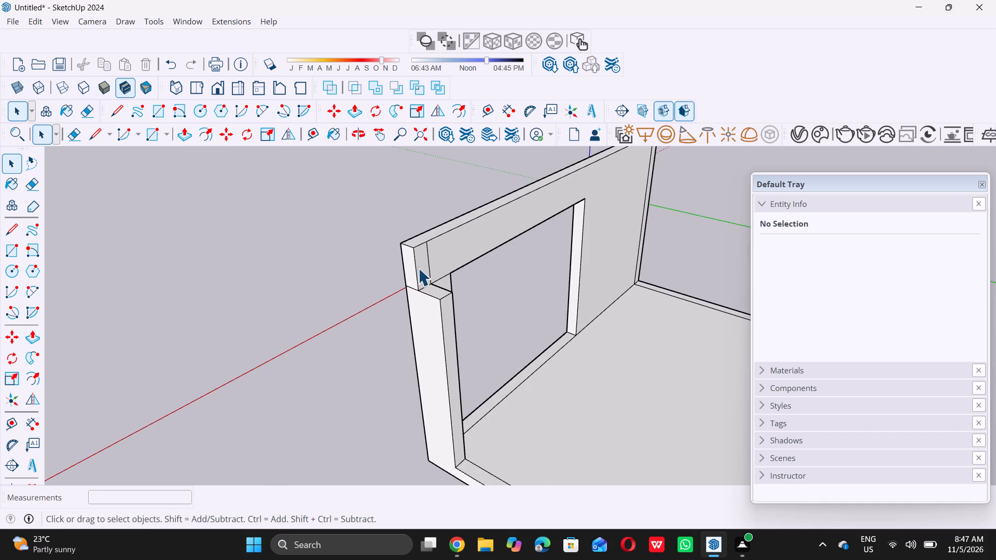
pyautogui.scroll(5, 421, 265)
pyautogui.doubleClick(422, 264)
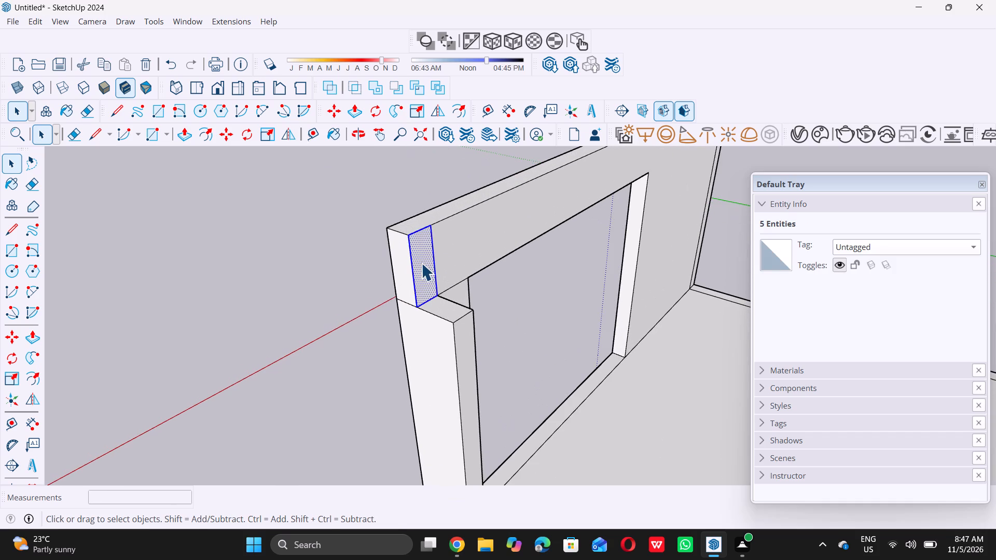
pyautogui.press('p')
pyautogui.click(421, 263)
pyautogui.scroll(-2, 472, 305)
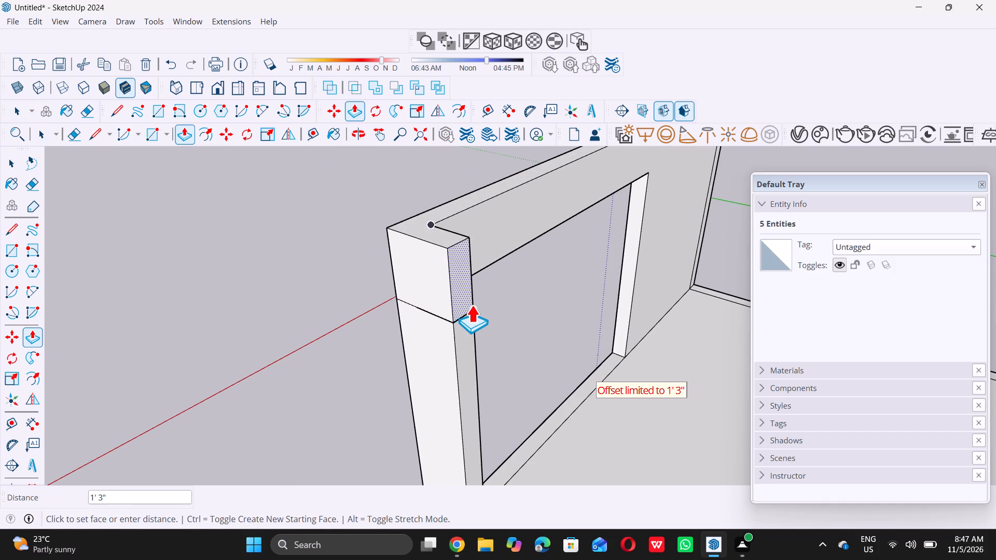
pyautogui.scroll(-7, 472, 305)
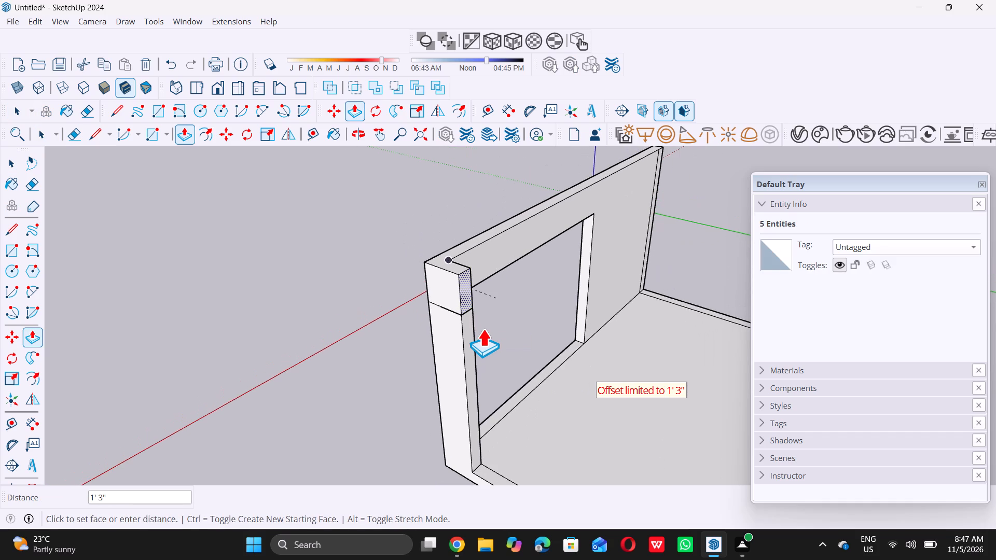
pyautogui.doubleClick(496, 322)
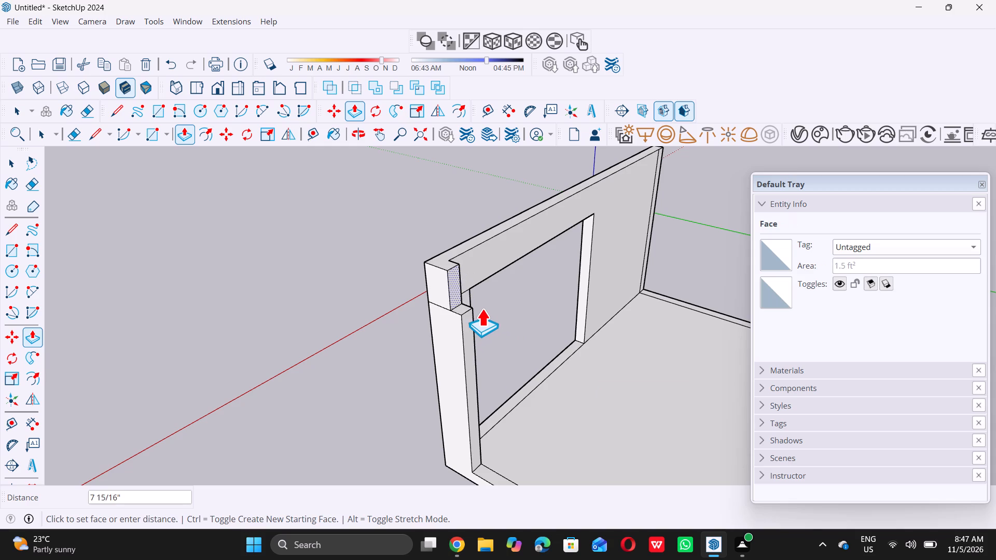
pyautogui.scroll(-7, 540, 310)
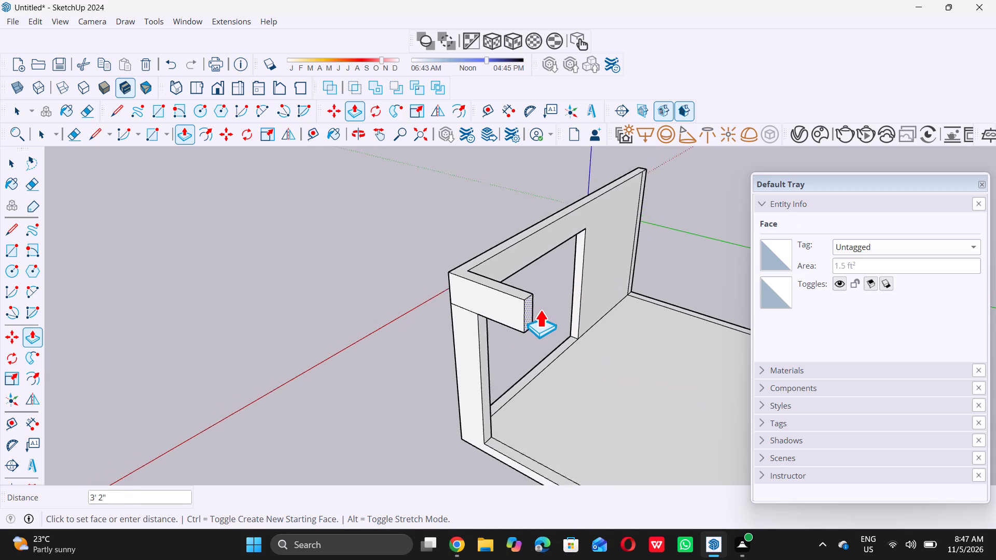
pyautogui.scroll(-7, 540, 310)
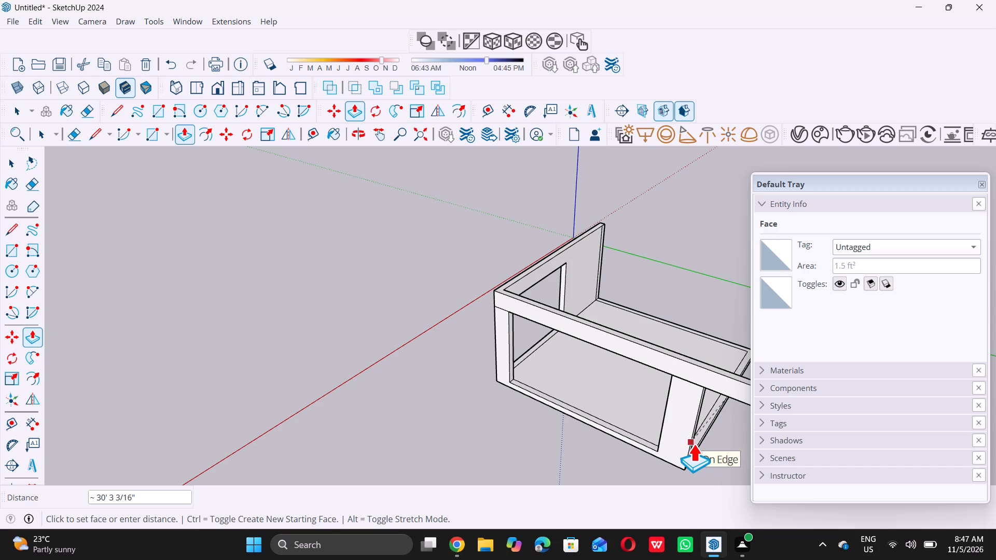
pyautogui.click(694, 443)
# Push the new beam's overhanging end face back about 8' 3", flush with the second column's outer edge, and clear the selection.
pyautogui.scroll(-3, 489, 374)
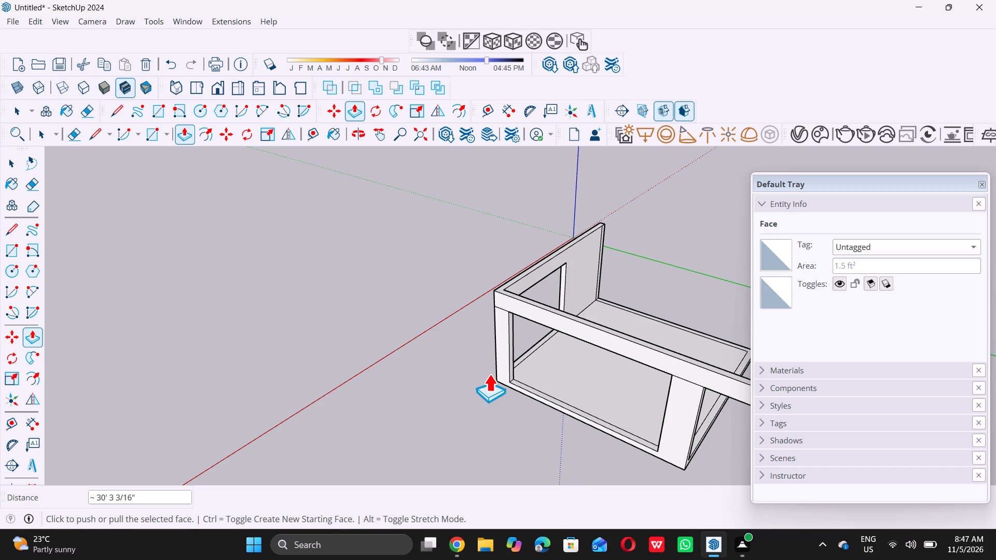
pyautogui.scroll(-16, 489, 374)
pyautogui.moveTo(559, 425); pyautogui.dragTo(552, 395, button='middle')
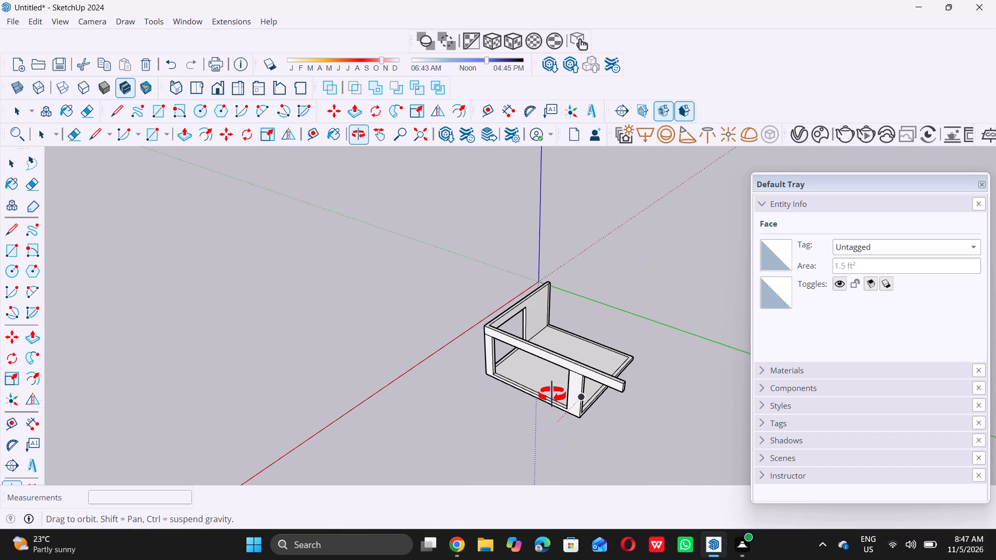
pyautogui.moveTo(552, 395); pyautogui.dragTo(504, 374, button='middle')
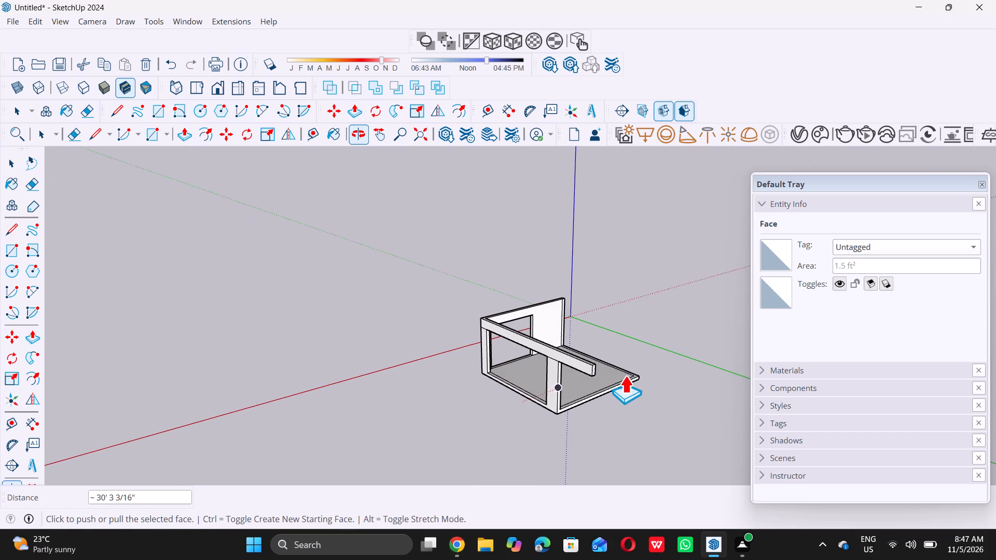
pyautogui.scroll(12, 586, 348)
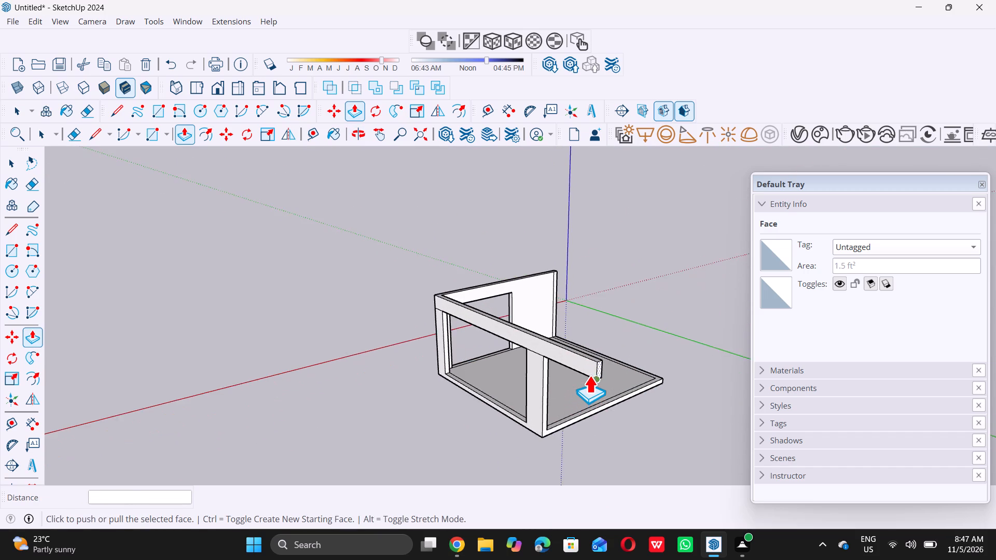
pyautogui.scroll(2, 589, 375)
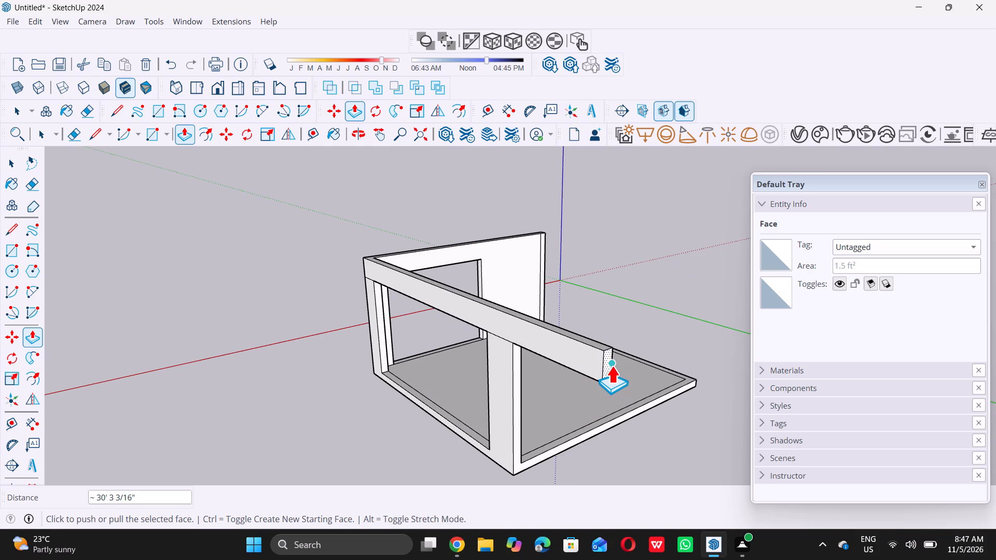
pyautogui.click(609, 365)
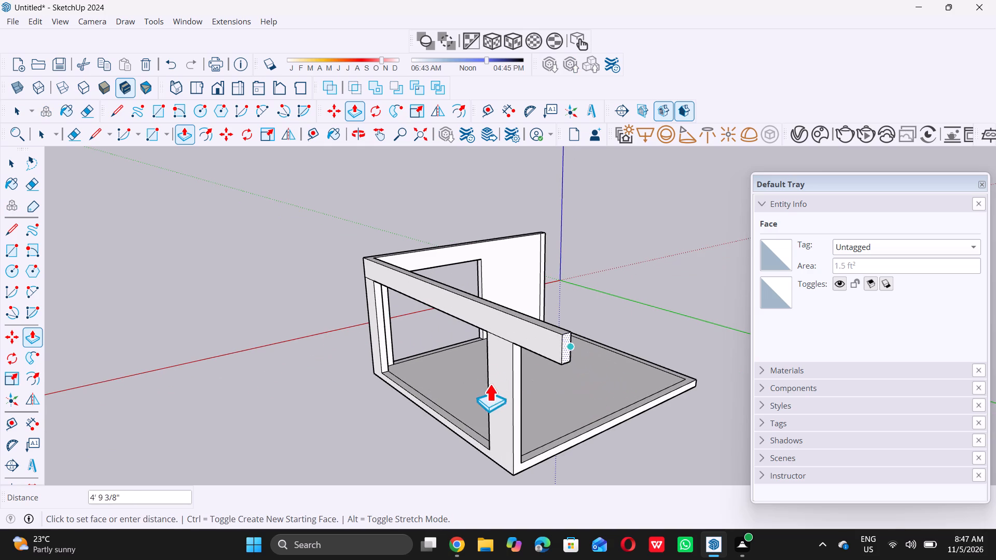
pyautogui.click(513, 431)
pyautogui.press('space')
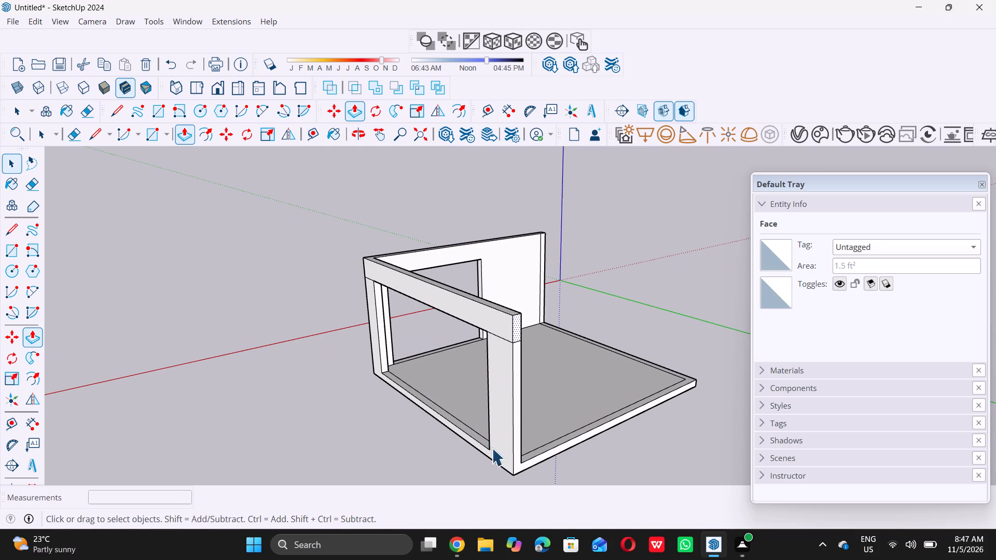
pyautogui.click(376, 446)
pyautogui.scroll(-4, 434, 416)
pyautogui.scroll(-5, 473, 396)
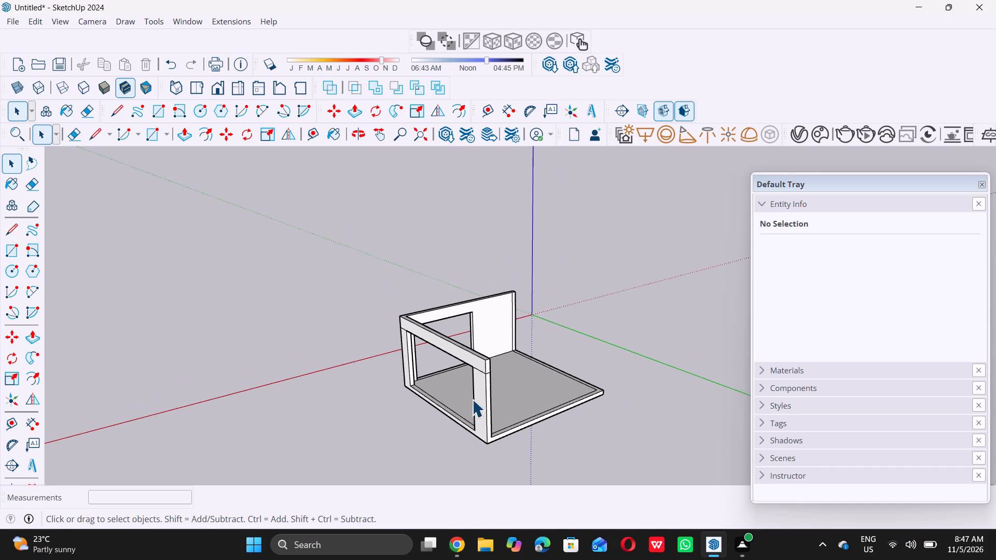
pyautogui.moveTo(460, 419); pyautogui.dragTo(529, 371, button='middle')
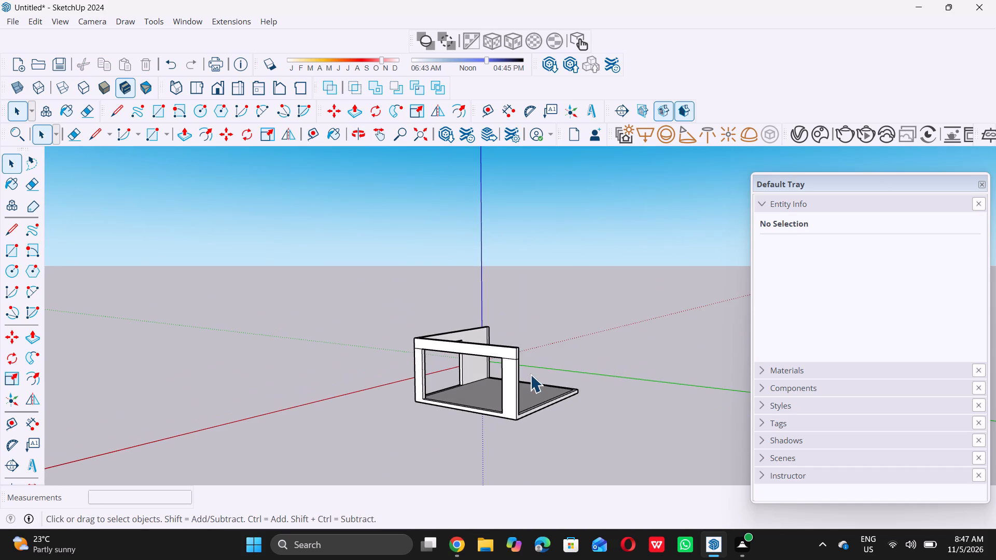
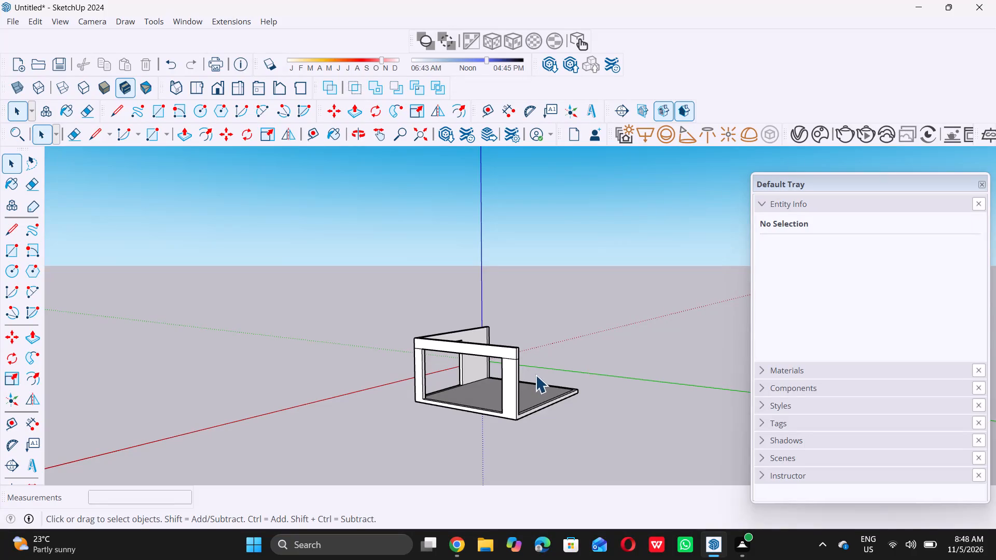
# Examine the finished beams, columns, wall segment and slab from several angles.
pyautogui.moveTo(541, 381); pyautogui.dragTo(515, 418, button='middle')
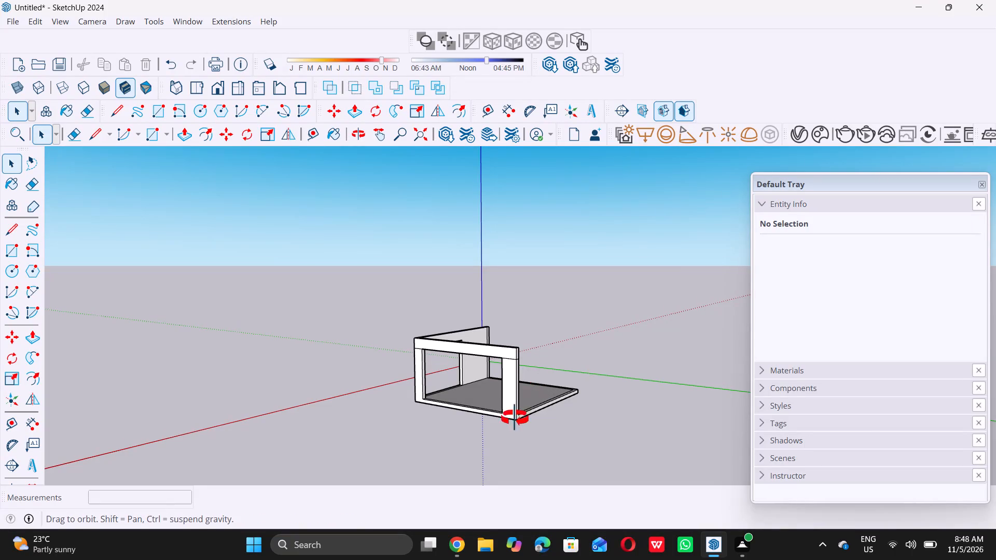
pyautogui.moveTo(515, 418); pyautogui.dragTo(494, 441, button='middle')
pyautogui.moveTo(494, 441); pyautogui.dragTo(553, 438, button='middle')
pyautogui.middleClick(645, 438)
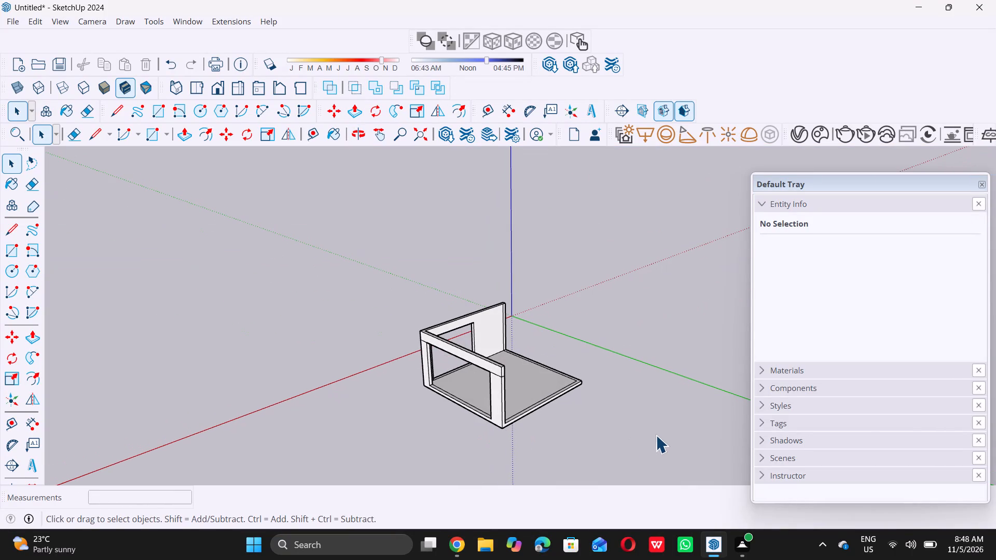
pyautogui.scroll(-5, 656, 435)
pyautogui.moveTo(468, 449); pyautogui.dragTo(711, 427, button='middle')
pyautogui.middleClick(711, 427)
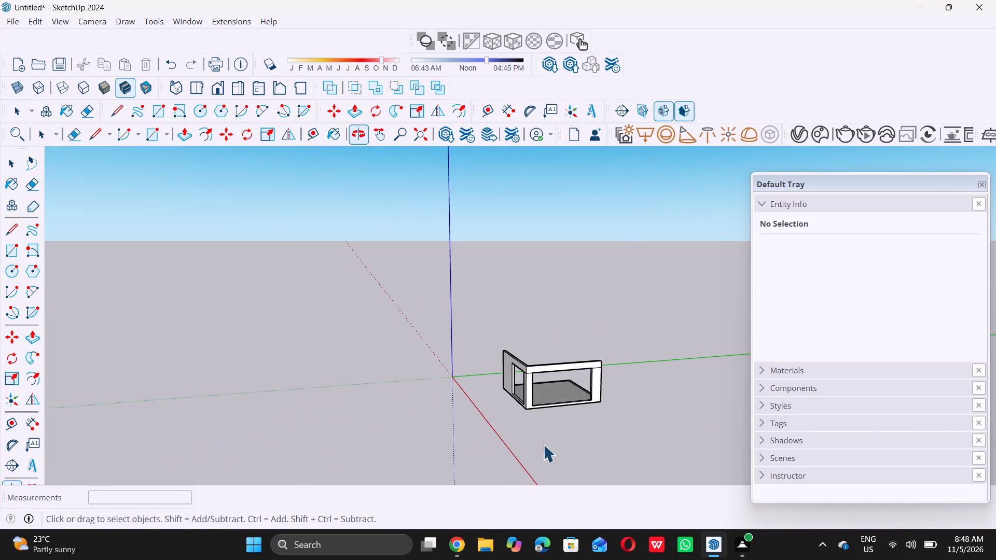
pyautogui.moveTo(541, 439); pyautogui.dragTo(668, 415, button='middle')
pyautogui.middleClick(668, 415)
pyautogui.moveTo(565, 405); pyautogui.dragTo(520, 431, button='middle')
pyautogui.middleClick(520, 431)
pyautogui.middleClick(520, 431)
pyautogui.middleClick(520, 431)
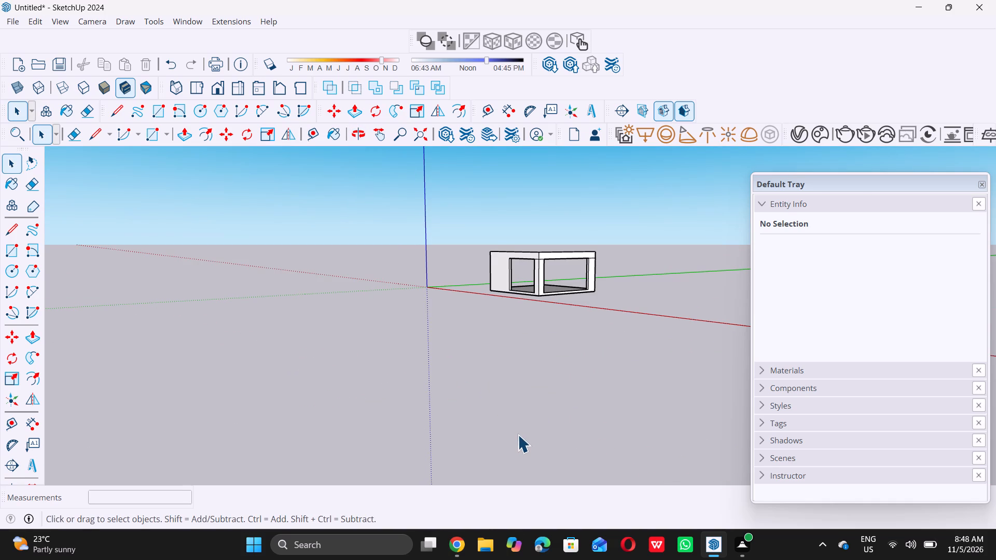
# Draw a 10' horizontal line across the wall segment's outer face, from the opening's upper corner to the wall's outer vertical edge.
pyautogui.moveTo(450, 406); pyautogui.dragTo(574, 407, button='middle')
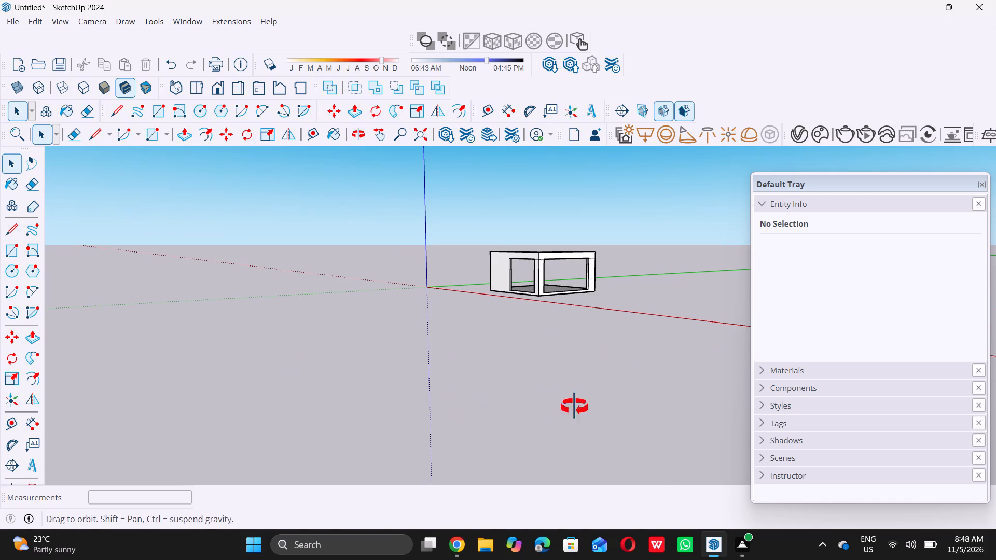
pyautogui.moveTo(574, 407); pyautogui.dragTo(699, 382, button='middle')
pyautogui.moveTo(481, 254); pyautogui.dragTo(466, 267, button='middle')
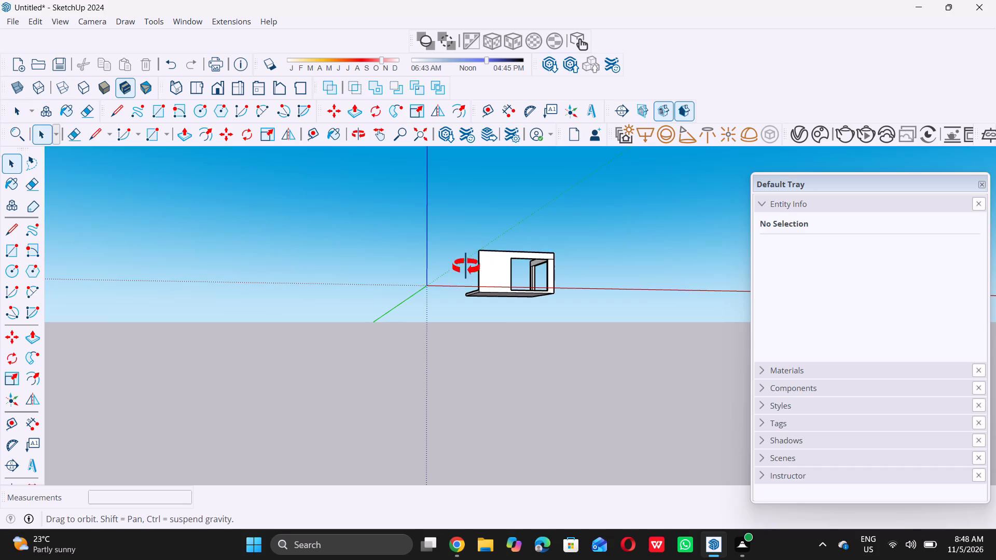
pyautogui.moveTo(466, 267); pyautogui.dragTo(446, 286, button='middle')
pyautogui.scroll(9, 523, 245)
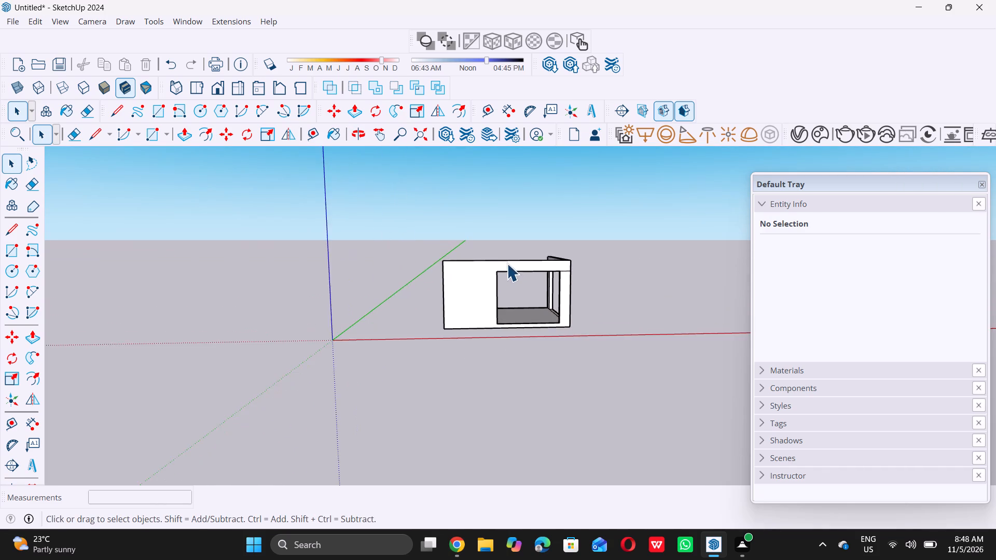
pyautogui.scroll(7, 507, 263)
pyautogui.press('l')
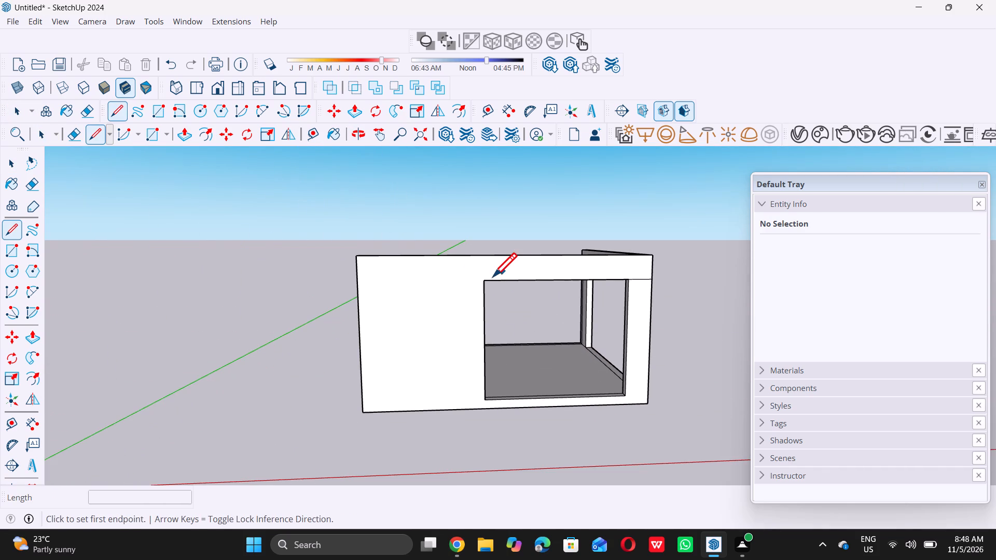
pyautogui.click(483, 280)
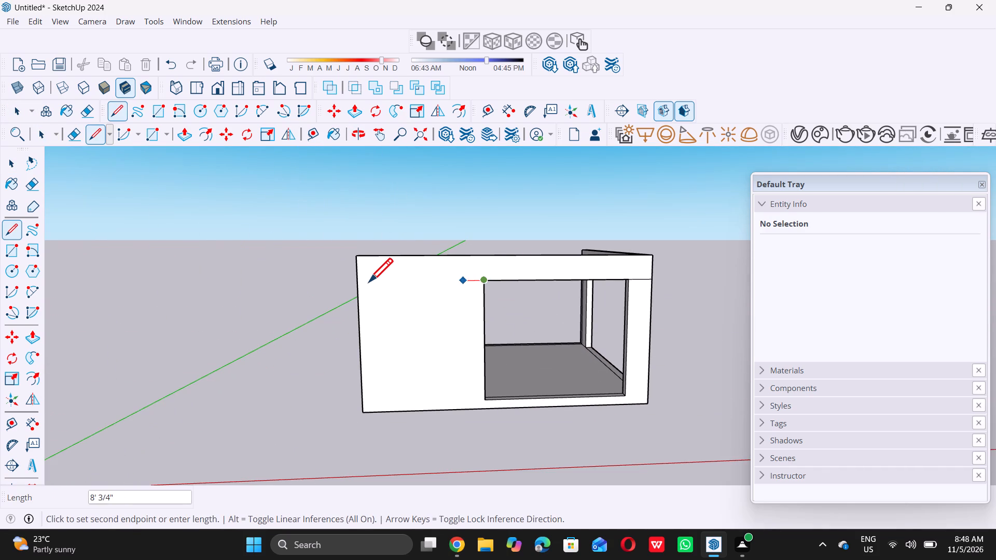
pyautogui.doubleClick(357, 278)
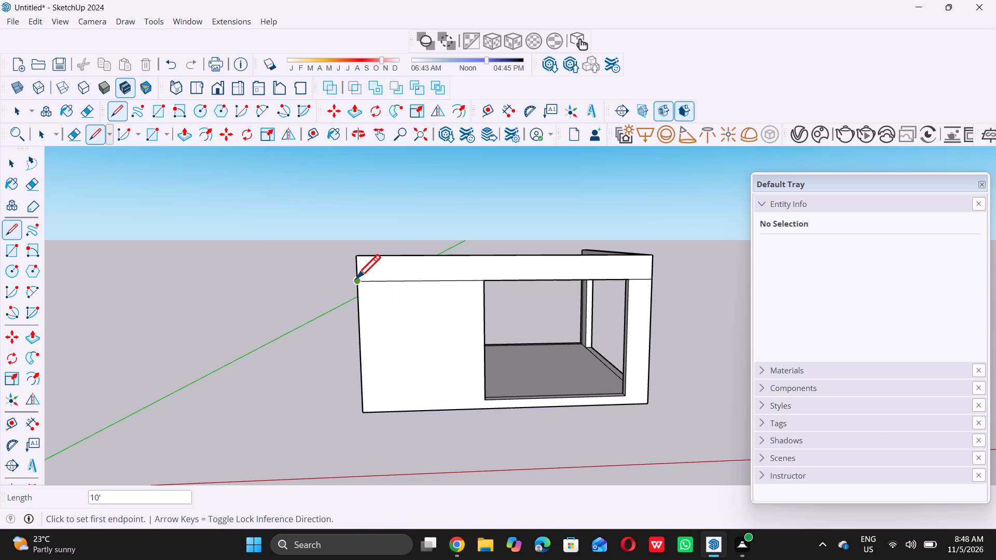
pyautogui.press('space')
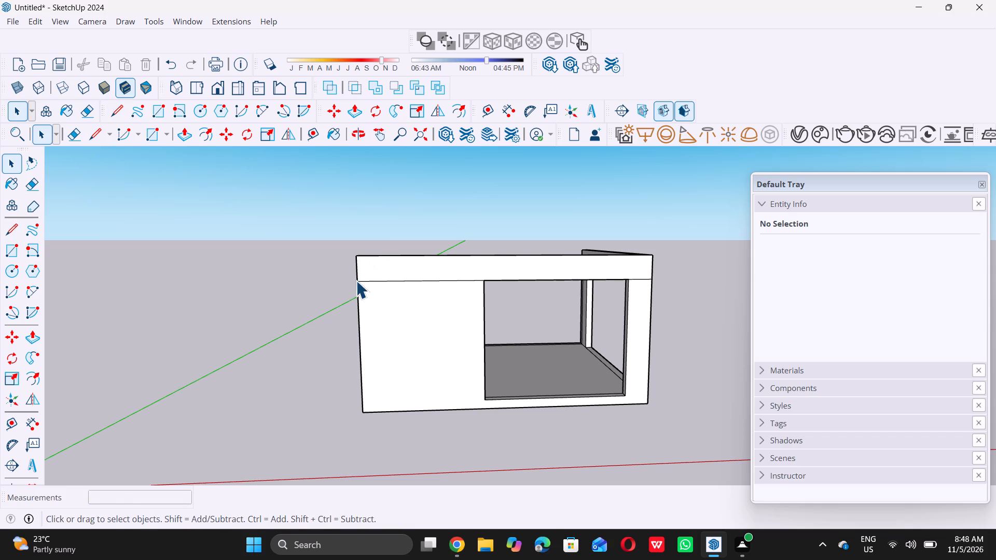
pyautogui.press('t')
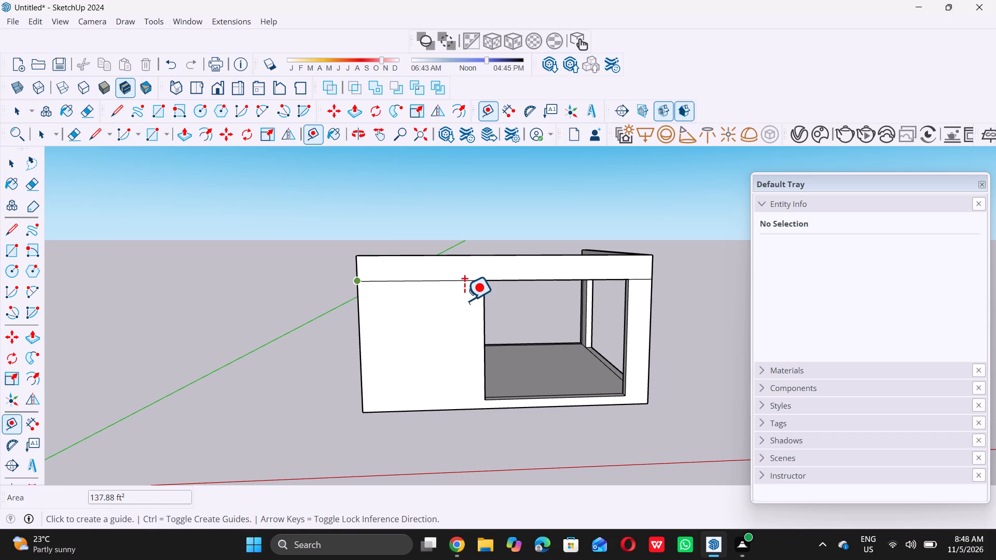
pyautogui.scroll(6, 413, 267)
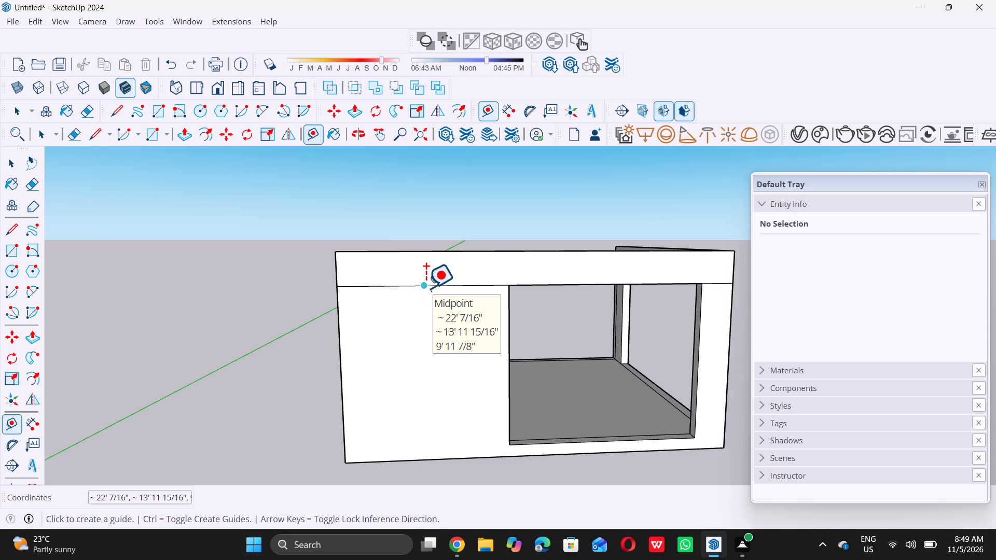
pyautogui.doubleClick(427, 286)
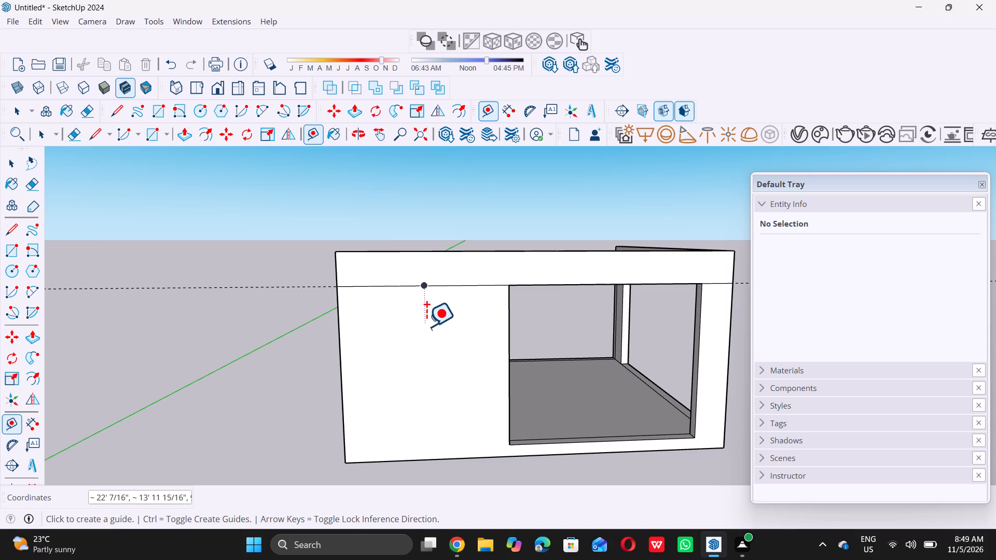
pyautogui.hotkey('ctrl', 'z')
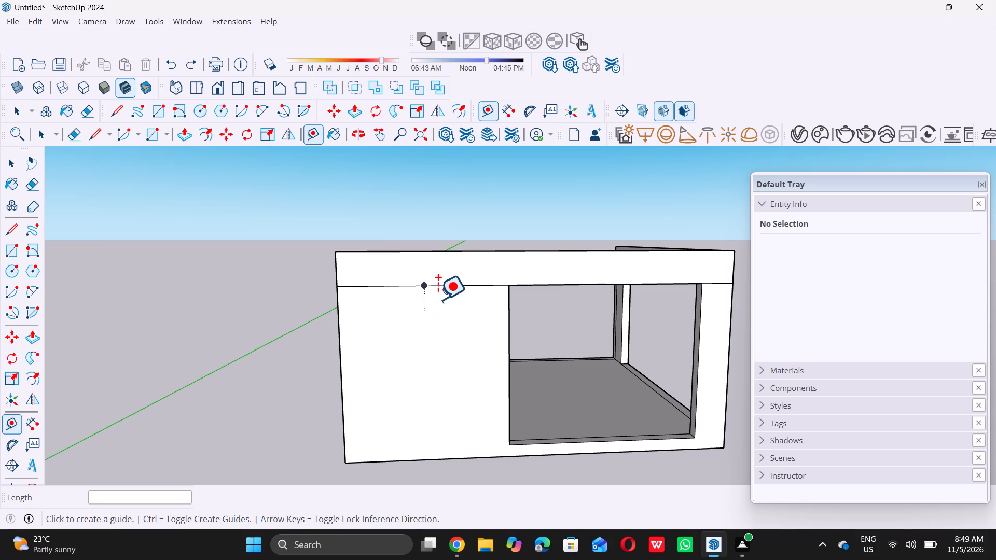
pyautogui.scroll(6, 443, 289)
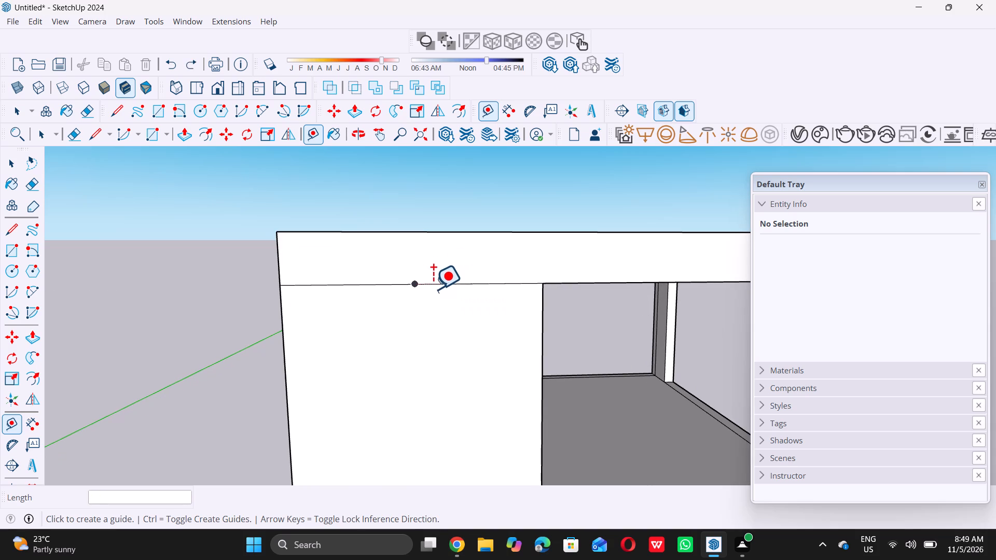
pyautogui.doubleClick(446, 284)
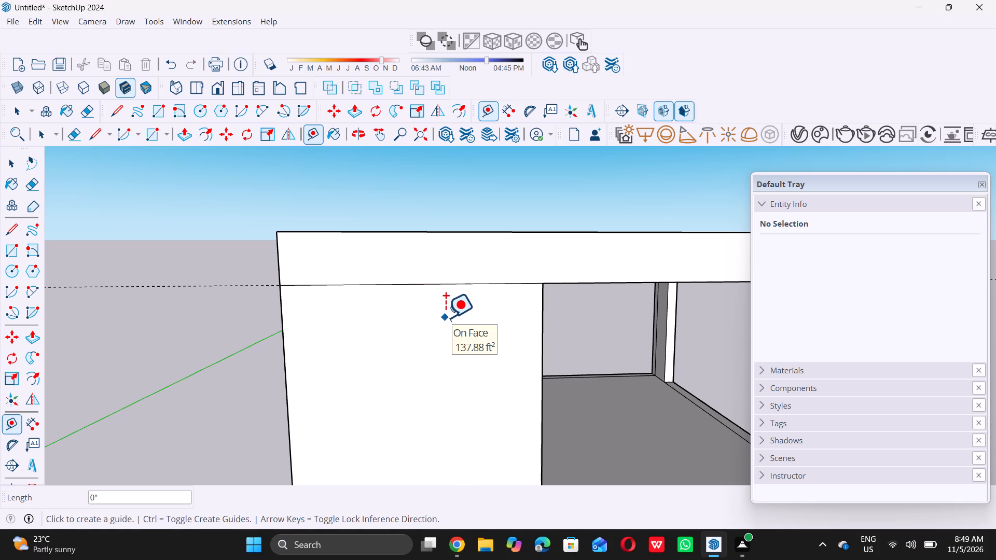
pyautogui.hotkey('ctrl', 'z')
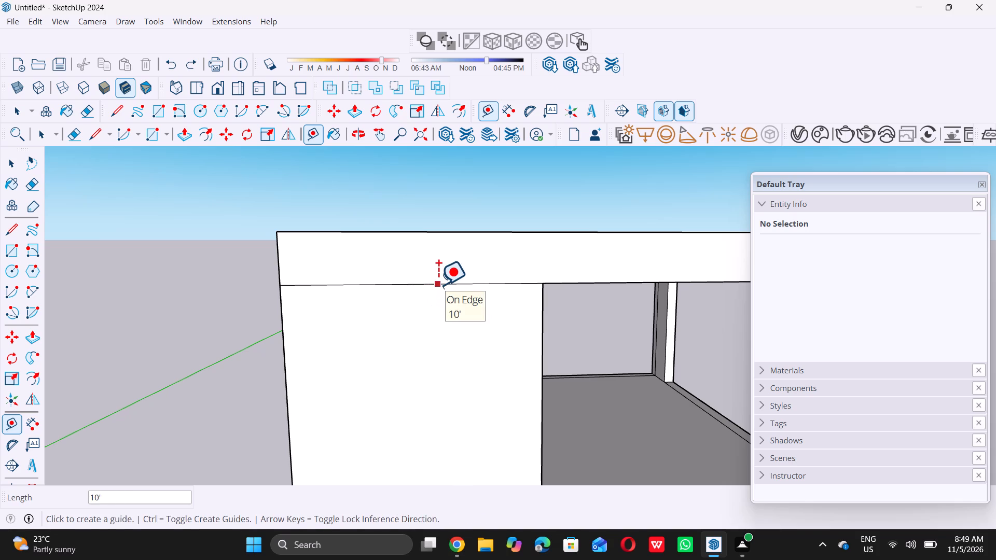
# Place a guide 0.5" below the horizontal line between the wall segment and the beam.
pyautogui.click(438, 285)
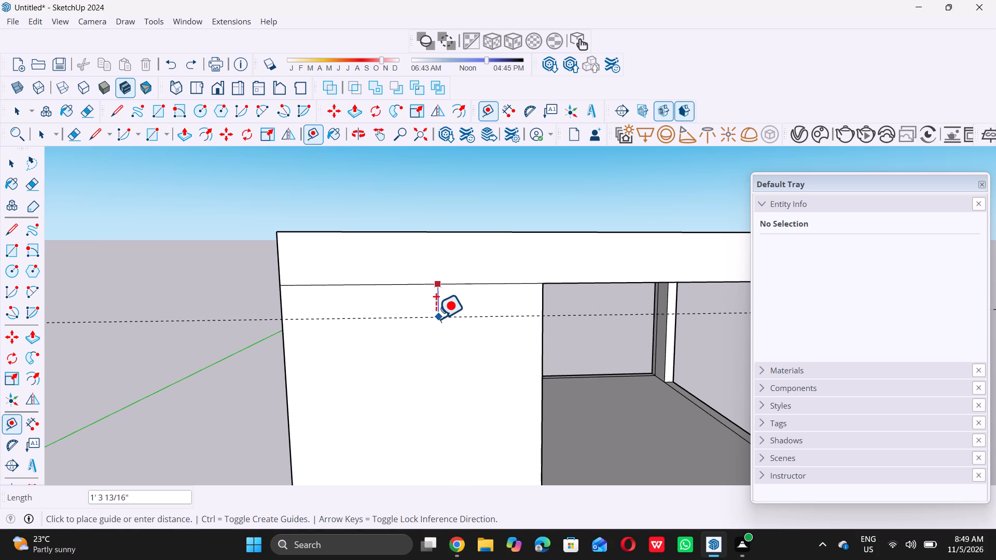
pyautogui.write('0.5')
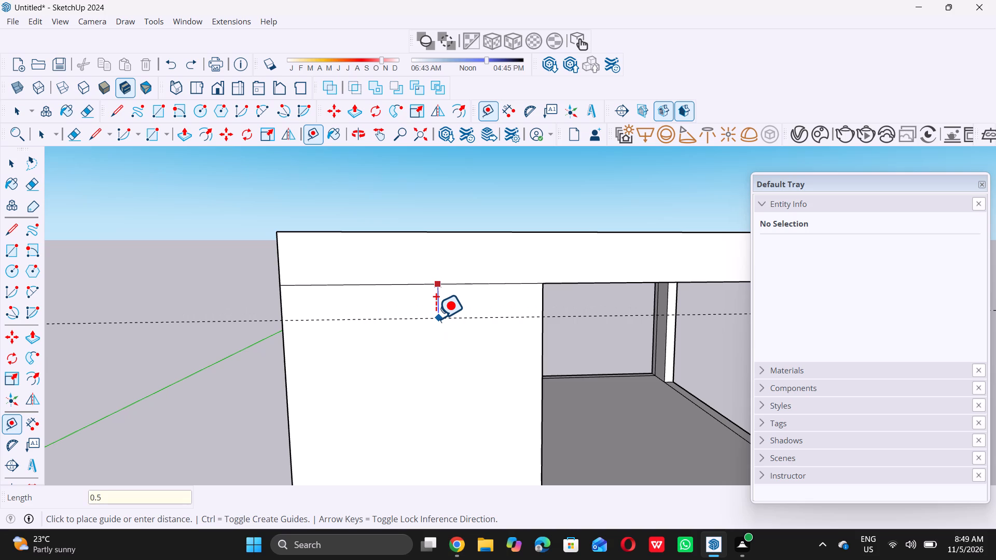
pyautogui.hotkey('shift', '"')
pyautogui.press('Return')
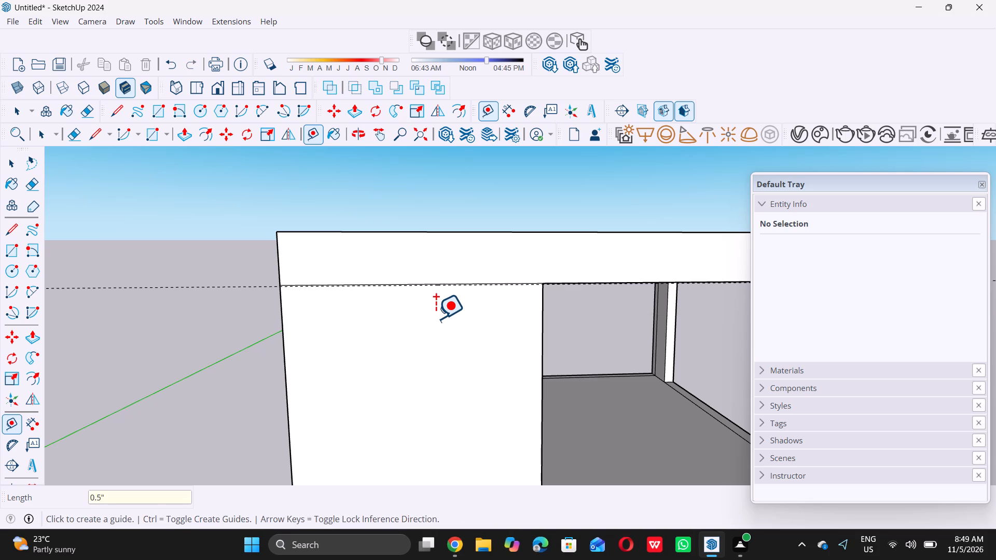
pyautogui.press('space')
# Draw a 1/2" by 10' rectangle on the wall face between the horizontal line and the guide, ending at the opening's edge.
pyautogui.scroll(2, 376, 300)
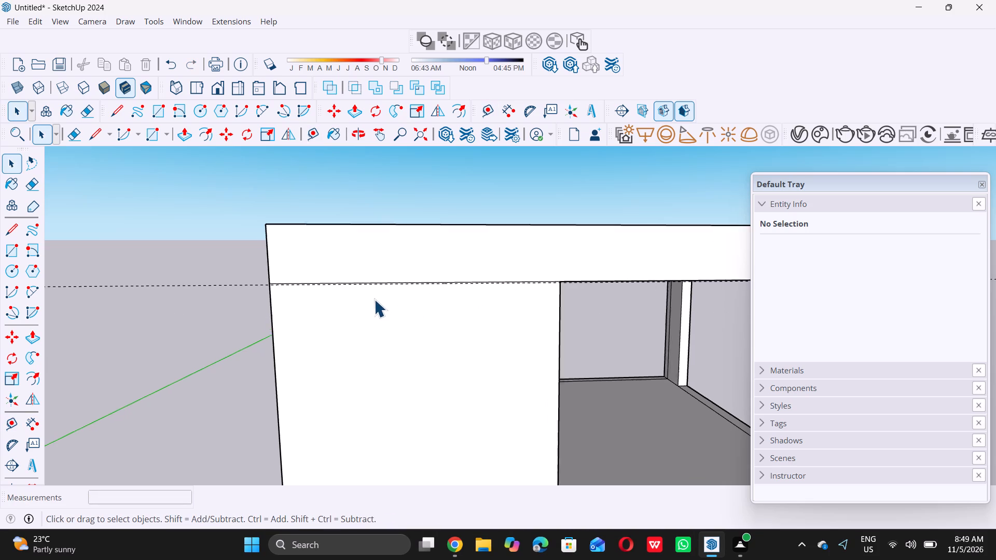
pyautogui.scroll(6, 374, 299)
pyautogui.press('r')
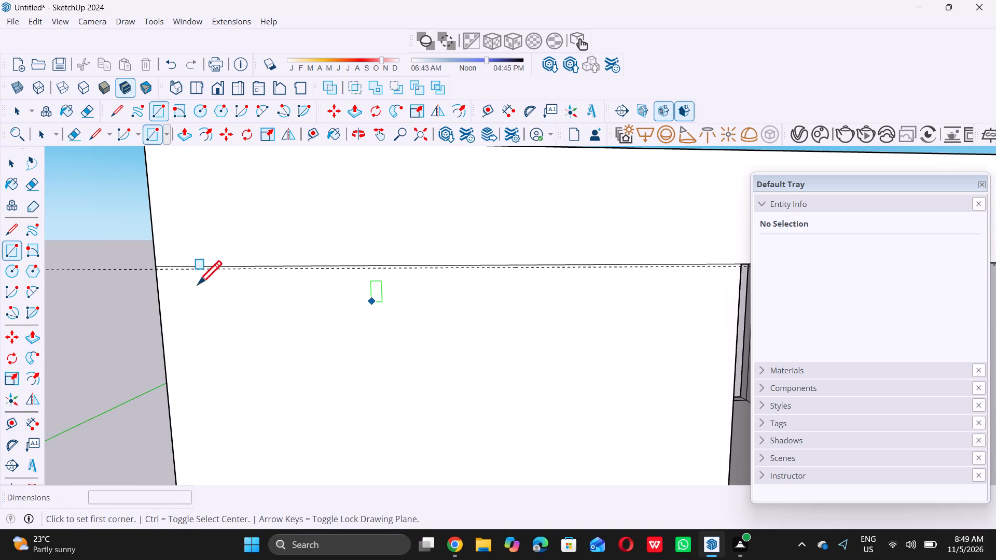
pyautogui.scroll(5, 161, 269)
pyautogui.doubleClick(154, 263)
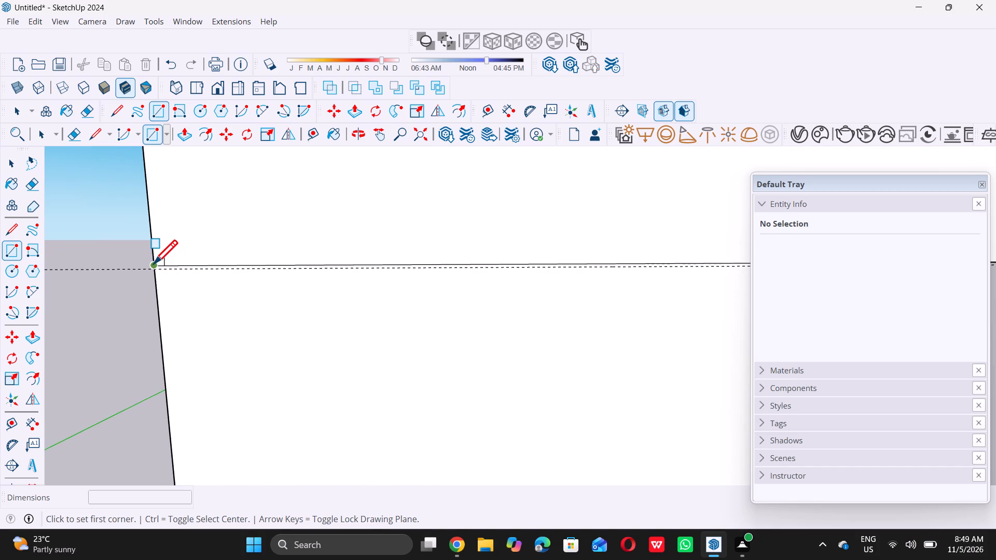
pyautogui.scroll(-14, 271, 277)
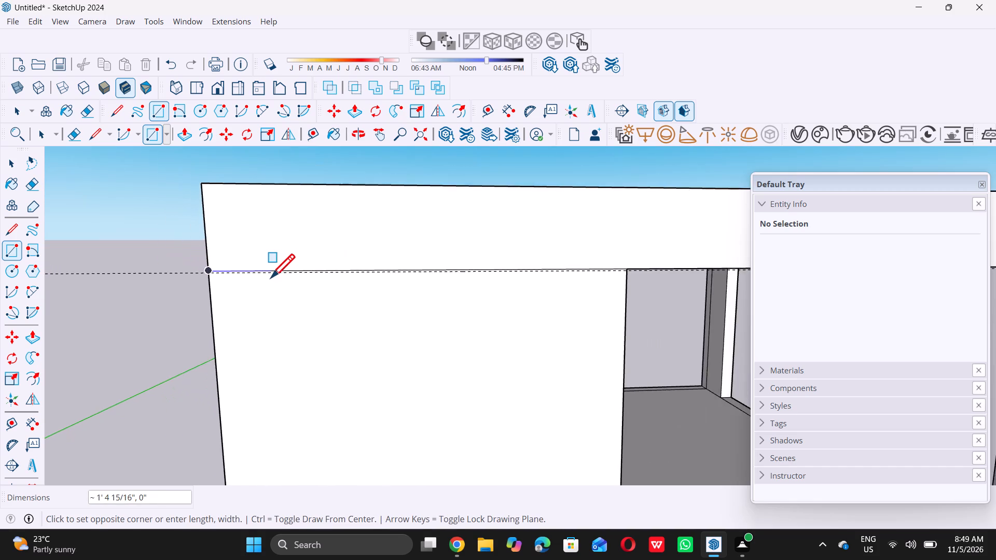
pyautogui.scroll(9, 552, 281)
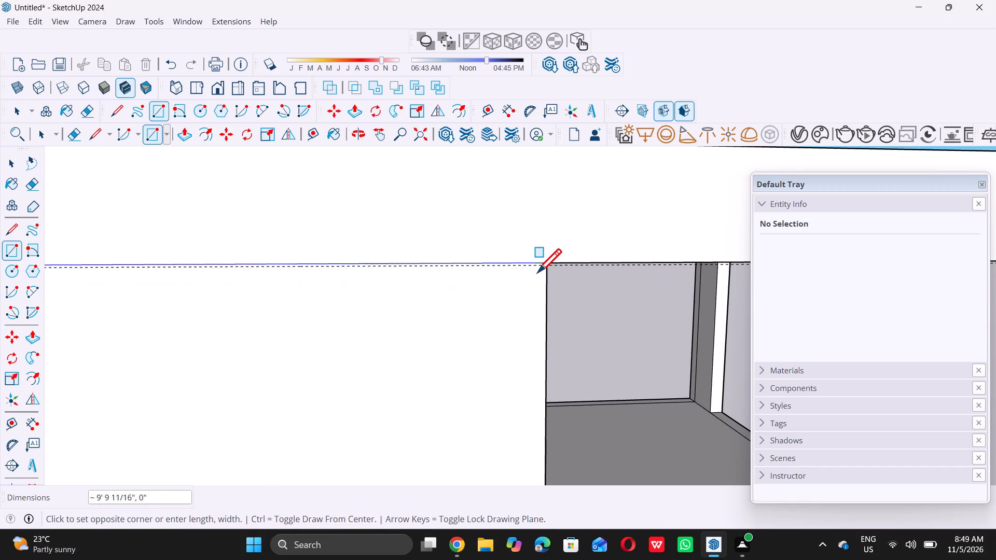
pyautogui.scroll(11, 537, 272)
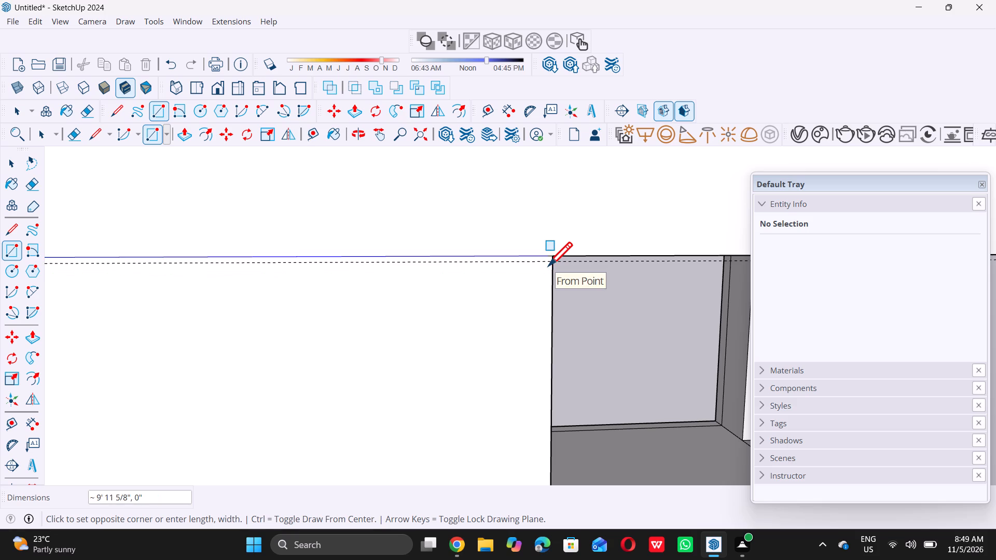
pyautogui.click(552, 262)
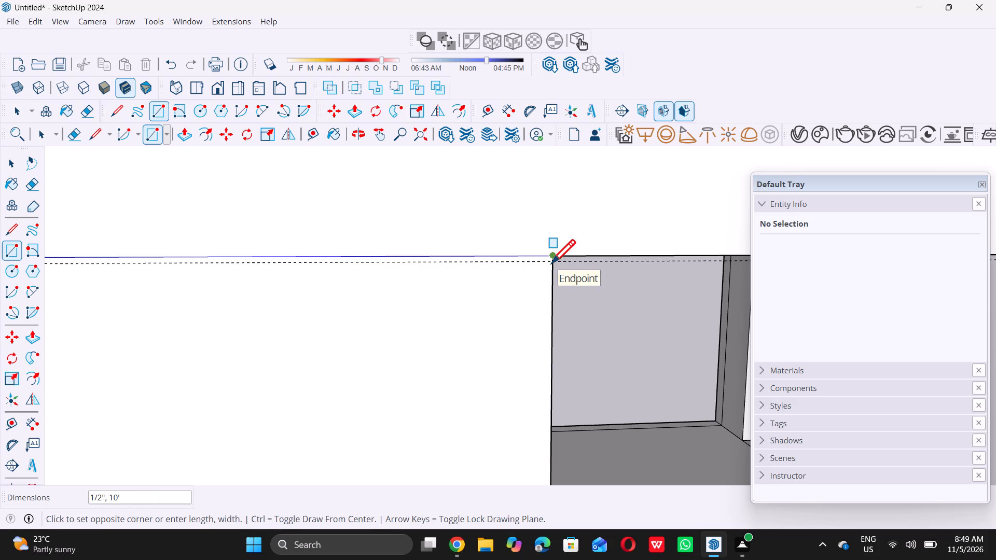
pyautogui.scroll(5, 551, 266)
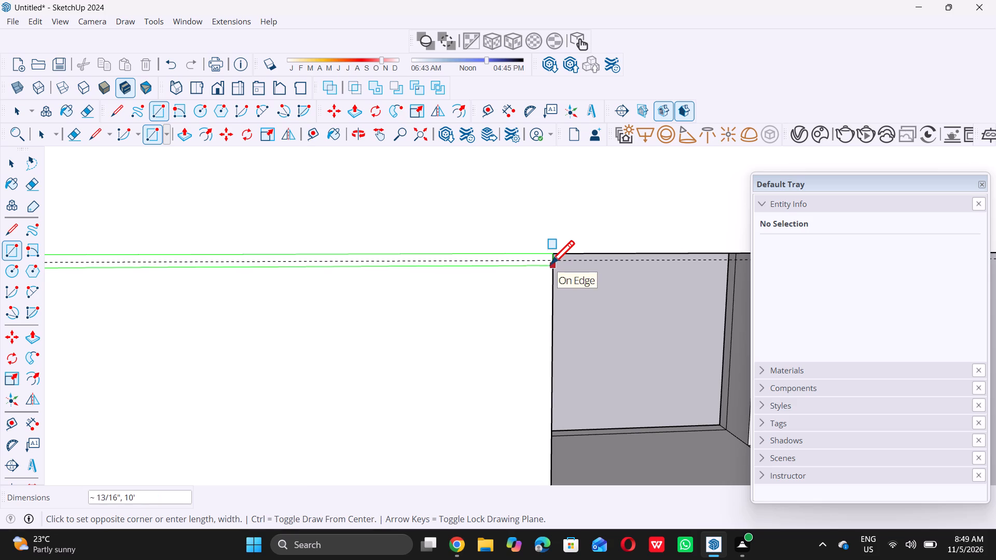
pyautogui.doubleClick(550, 262)
pyautogui.press('space')
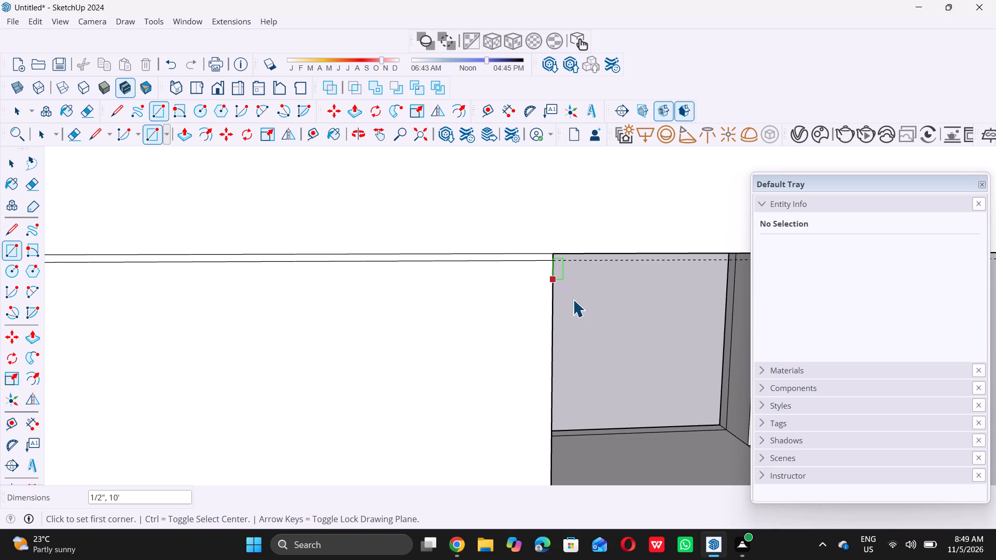
# Delete all guides from the model.
pyautogui.scroll(-20, 573, 300)
pyautogui.scroll(-1, 573, 300)
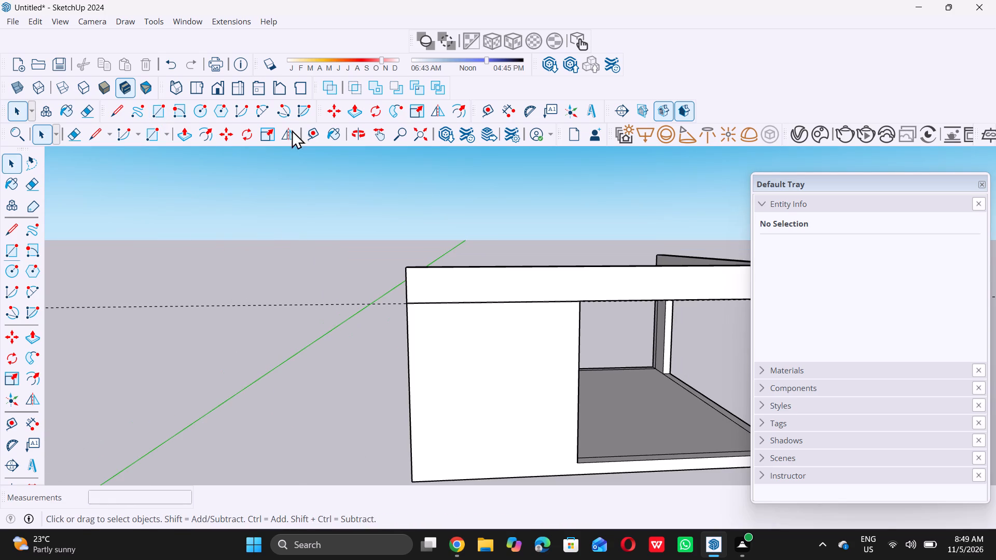
pyautogui.doubleClick(38, 25)
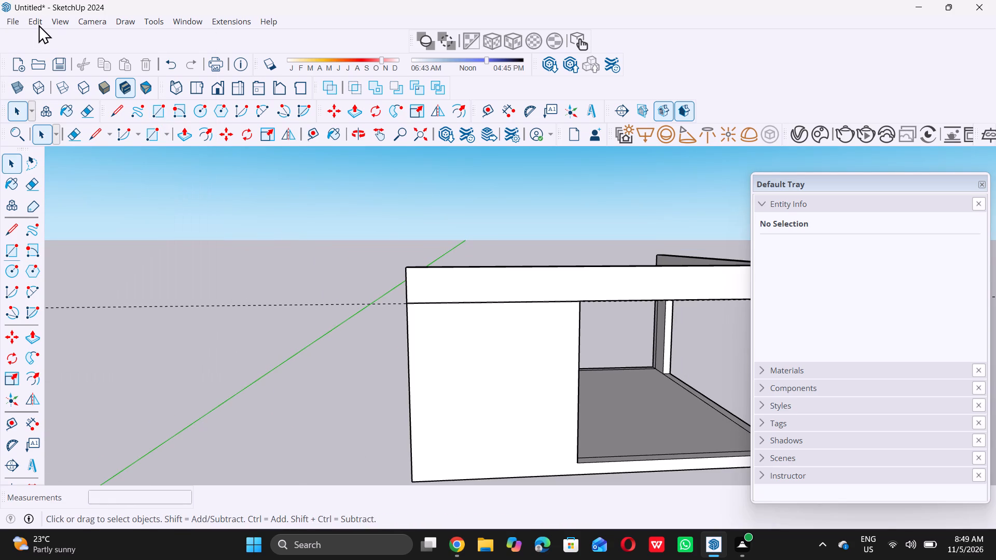
pyautogui.doubleClick(35, 21)
pyautogui.click(34, 22)
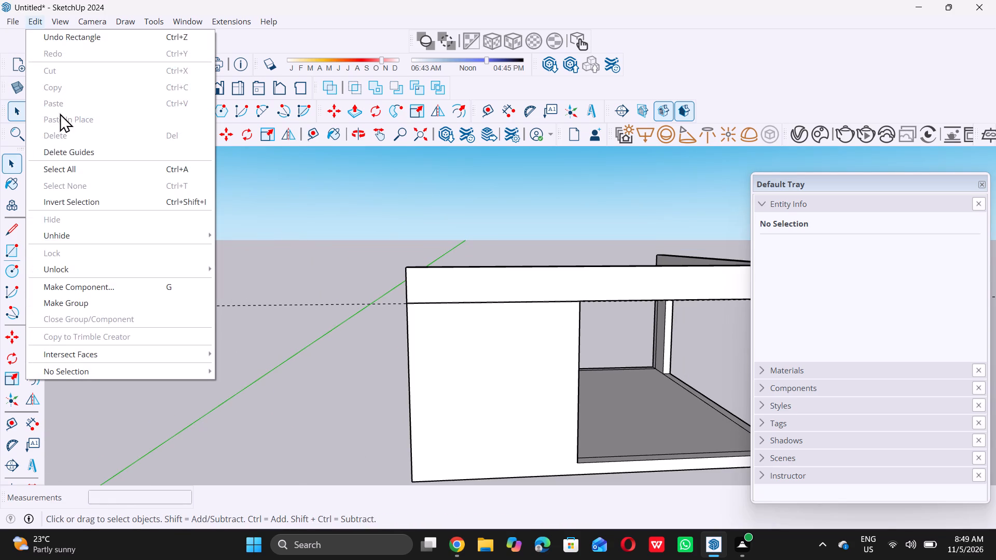
pyautogui.click(44, 156)
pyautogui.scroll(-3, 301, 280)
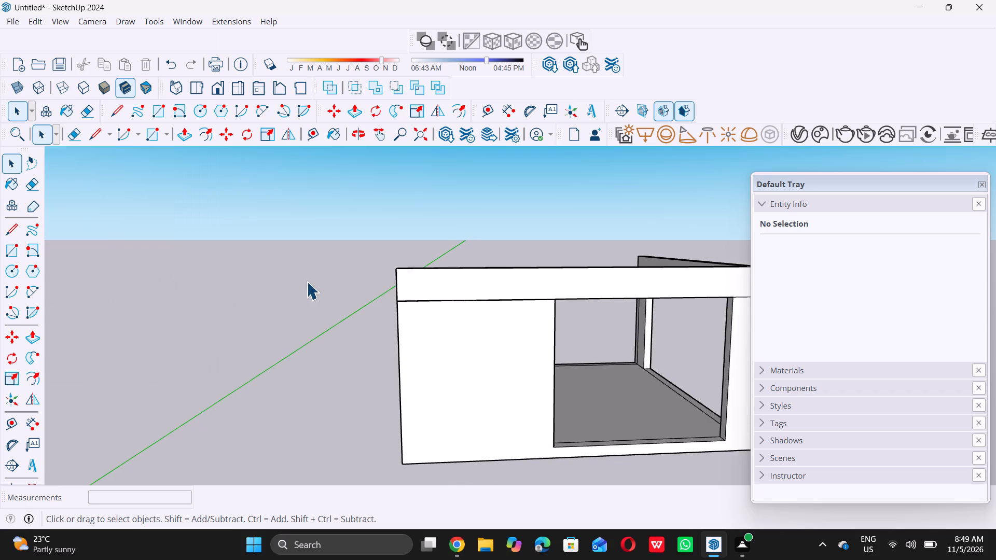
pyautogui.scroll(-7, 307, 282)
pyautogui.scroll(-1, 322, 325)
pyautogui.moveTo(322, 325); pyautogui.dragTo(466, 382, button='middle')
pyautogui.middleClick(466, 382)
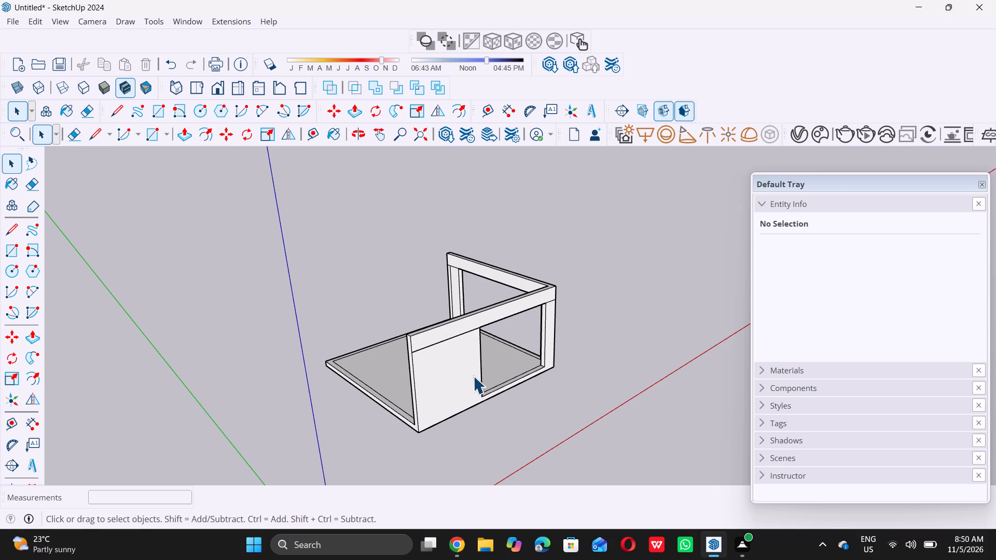
# Push the narrow 1/2" strip on the wall segment's outer face 0.5" inward to form a groove below the beam.
pyautogui.moveTo(476, 345); pyautogui.dragTo(440, 374, button='middle')
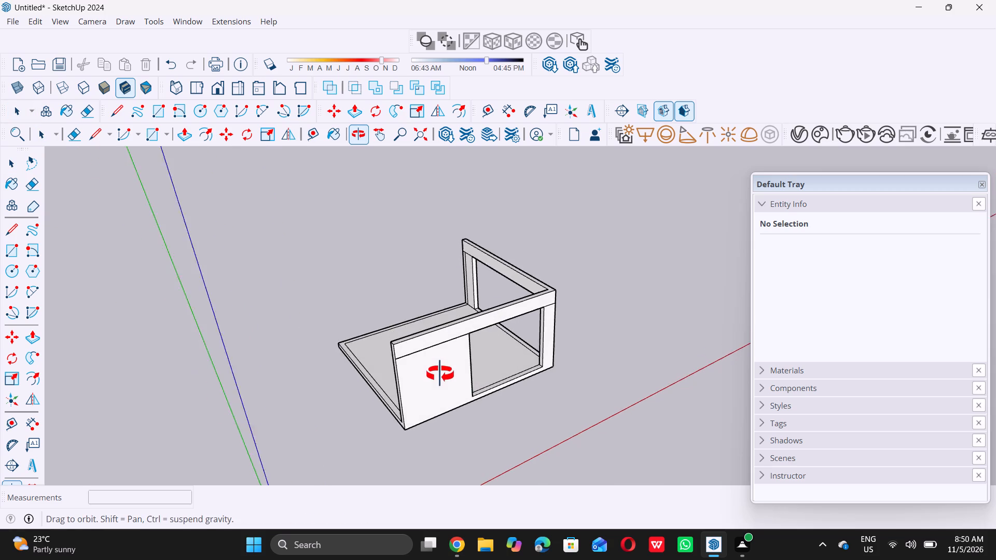
pyautogui.moveTo(440, 374); pyautogui.dragTo(436, 380, button='middle')
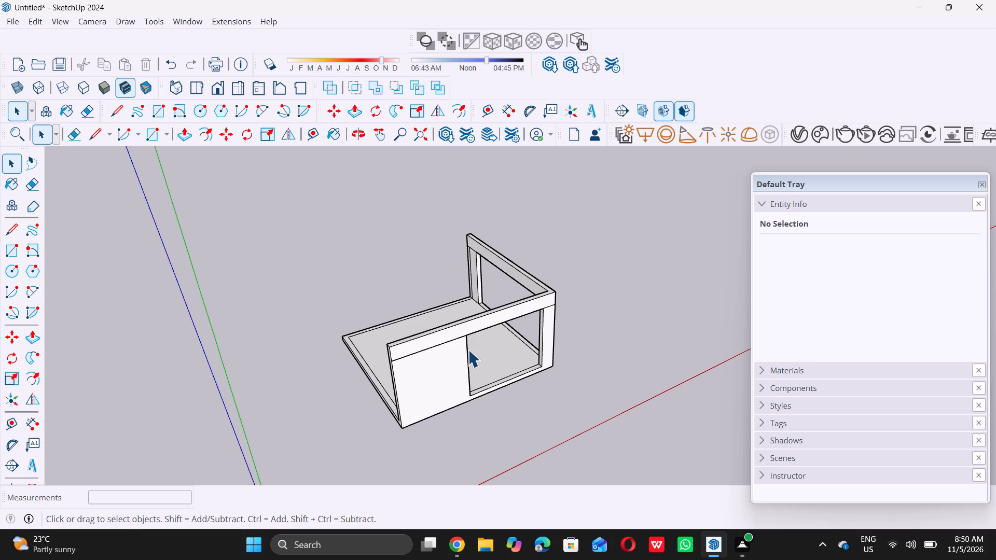
pyautogui.moveTo(414, 358); pyautogui.dragTo(479, 326, button='middle')
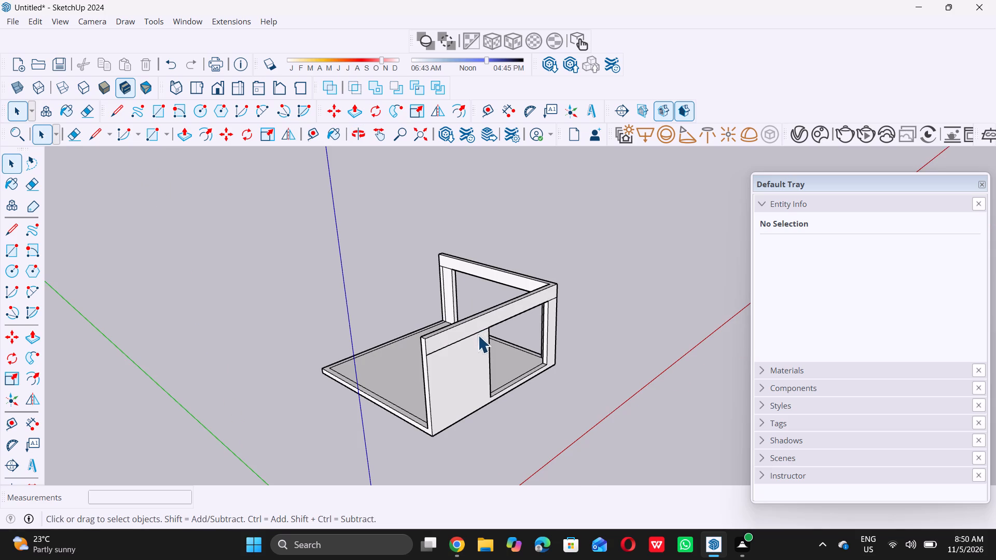
pyautogui.scroll(8, 477, 334)
pyautogui.scroll(5, 382, 366)
pyautogui.scroll(-2, 388, 356)
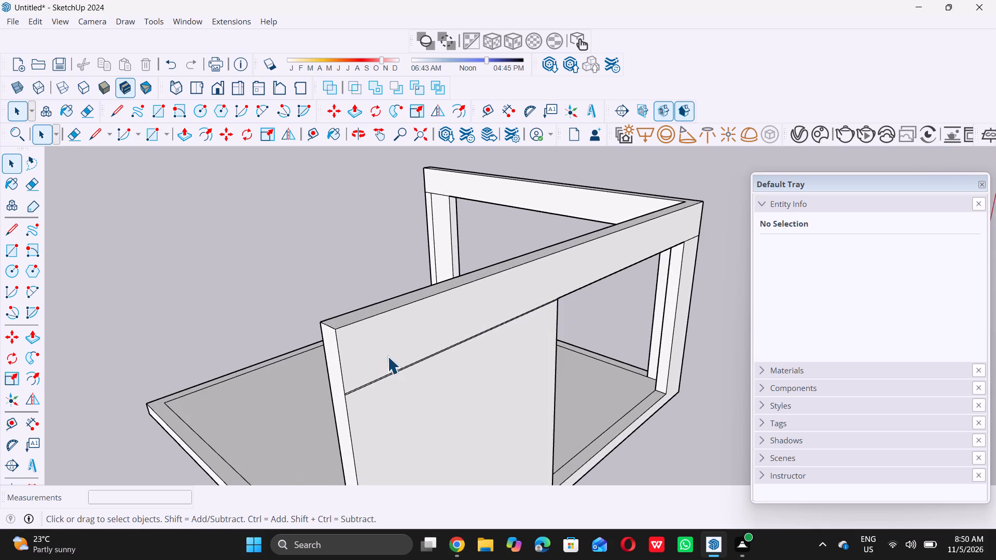
pyautogui.scroll(-16, 388, 356)
pyautogui.moveTo(398, 371); pyautogui.dragTo(456, 344, button='middle')
pyautogui.scroll(1, 402, 361)
pyautogui.scroll(6, 445, 341)
pyautogui.scroll(2, 401, 354)
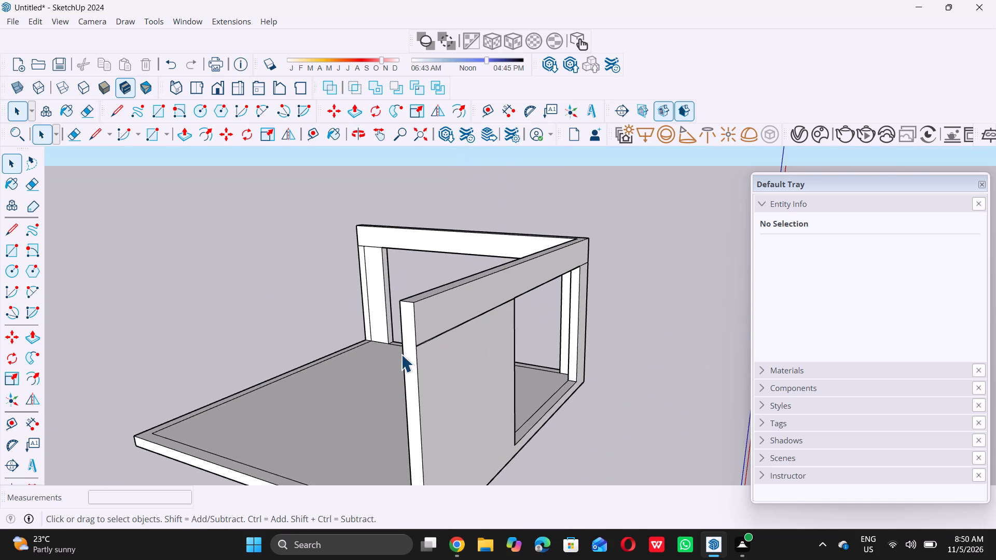
pyautogui.scroll(4, 401, 354)
pyautogui.scroll(7, 494, 302)
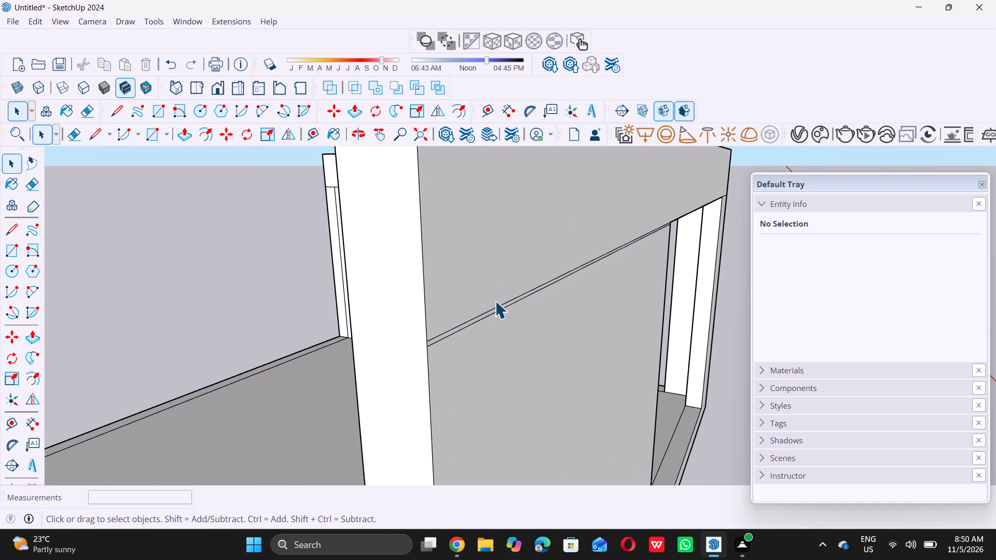
pyautogui.scroll(6, 422, 351)
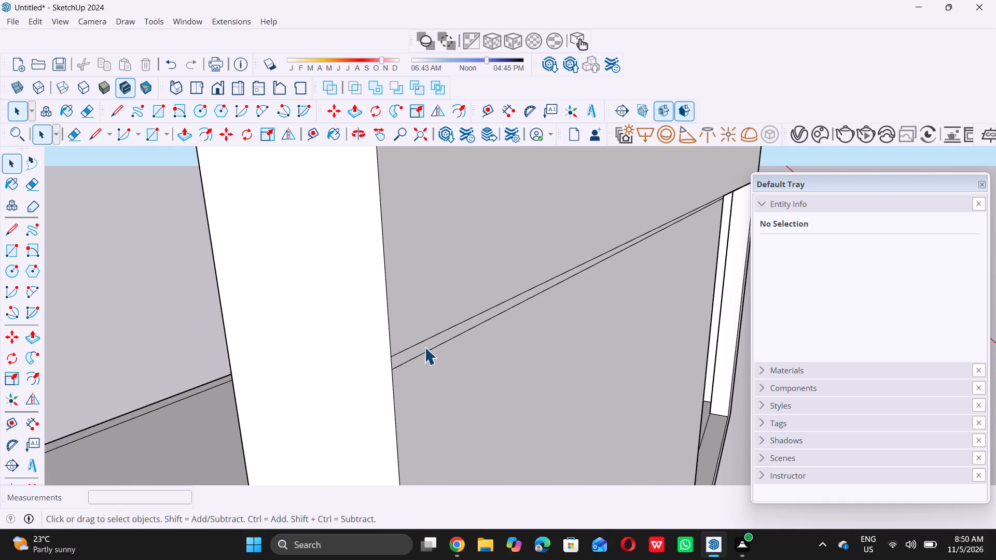
pyautogui.doubleClick(425, 346)
pyautogui.scroll(2, 425, 346)
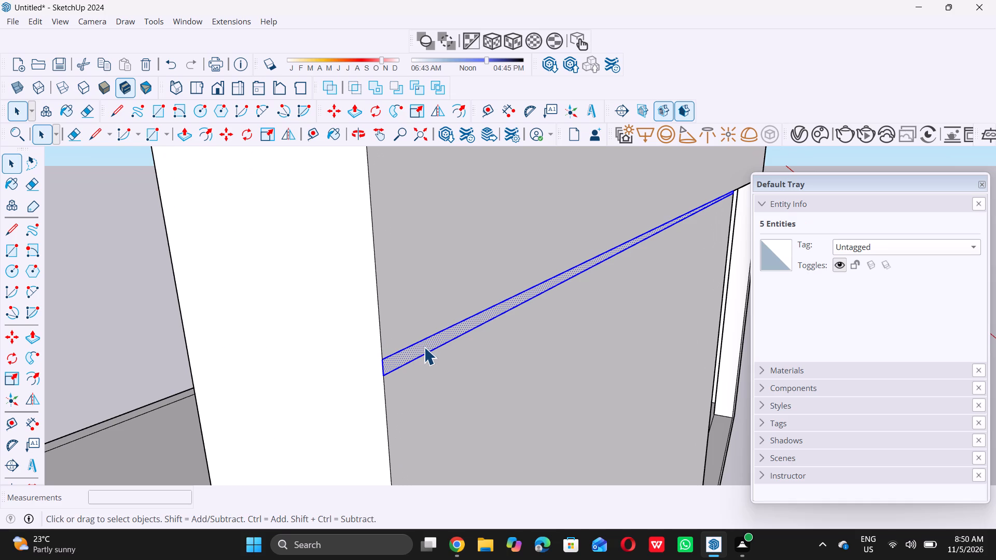
pyautogui.press('p')
pyautogui.doubleClick(423, 347)
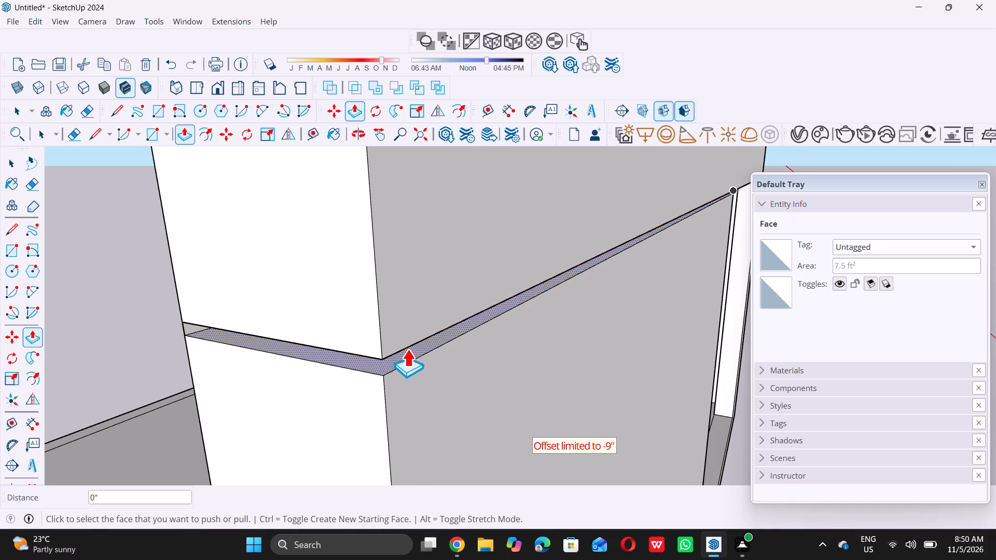
pyautogui.hotkey('ctrl', 'z')
pyautogui.click(410, 349)
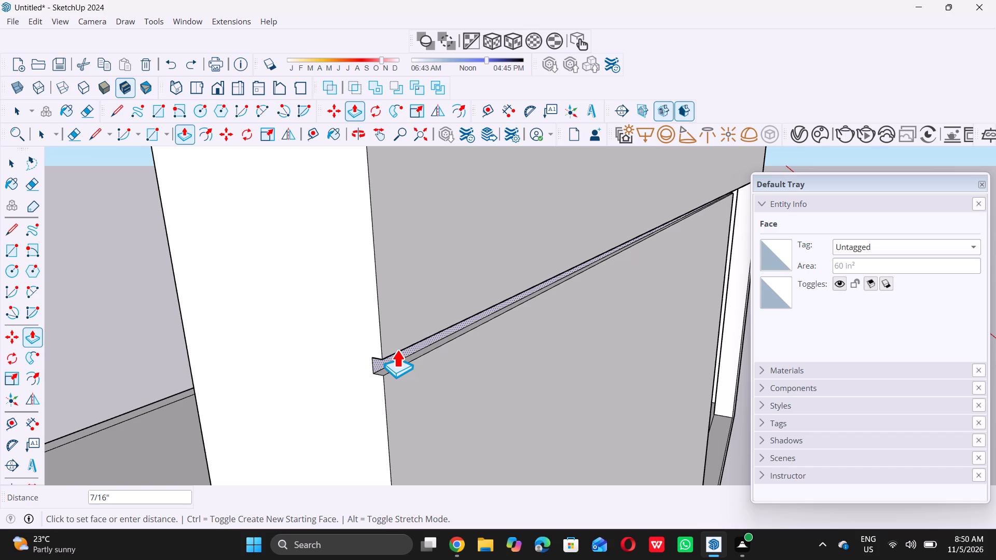
pyautogui.write('0.5')
pyautogui.hotkey('shift', '"')
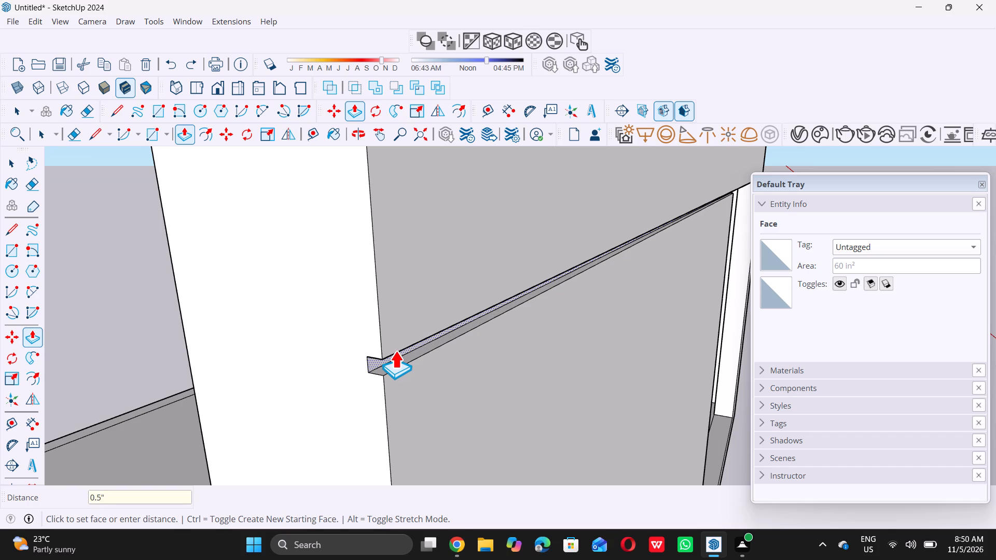
pyautogui.press('Return')
pyautogui.press('space')
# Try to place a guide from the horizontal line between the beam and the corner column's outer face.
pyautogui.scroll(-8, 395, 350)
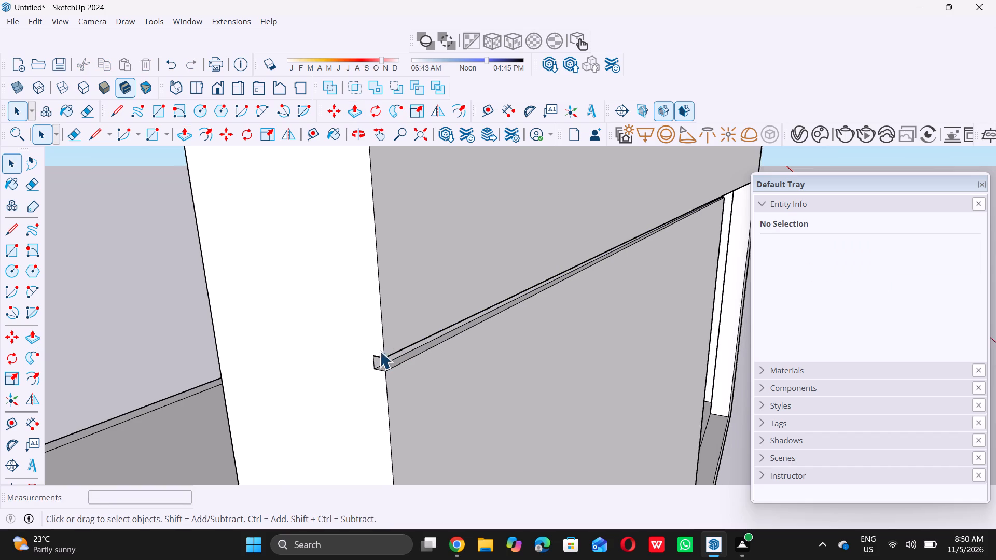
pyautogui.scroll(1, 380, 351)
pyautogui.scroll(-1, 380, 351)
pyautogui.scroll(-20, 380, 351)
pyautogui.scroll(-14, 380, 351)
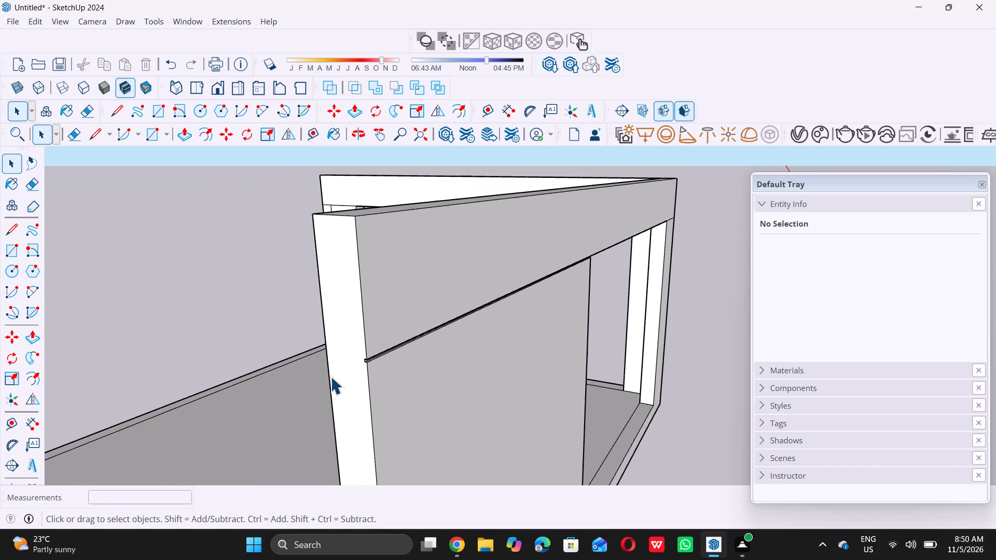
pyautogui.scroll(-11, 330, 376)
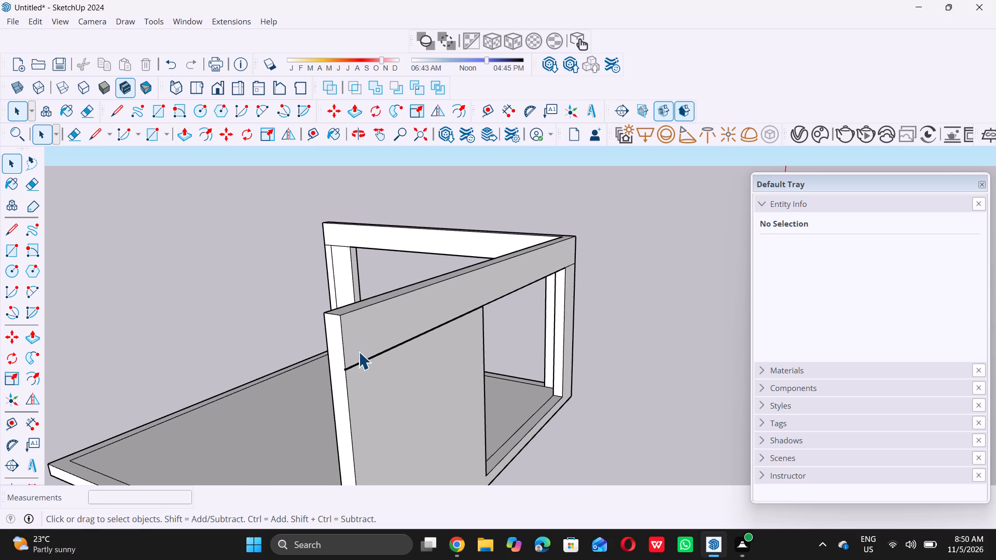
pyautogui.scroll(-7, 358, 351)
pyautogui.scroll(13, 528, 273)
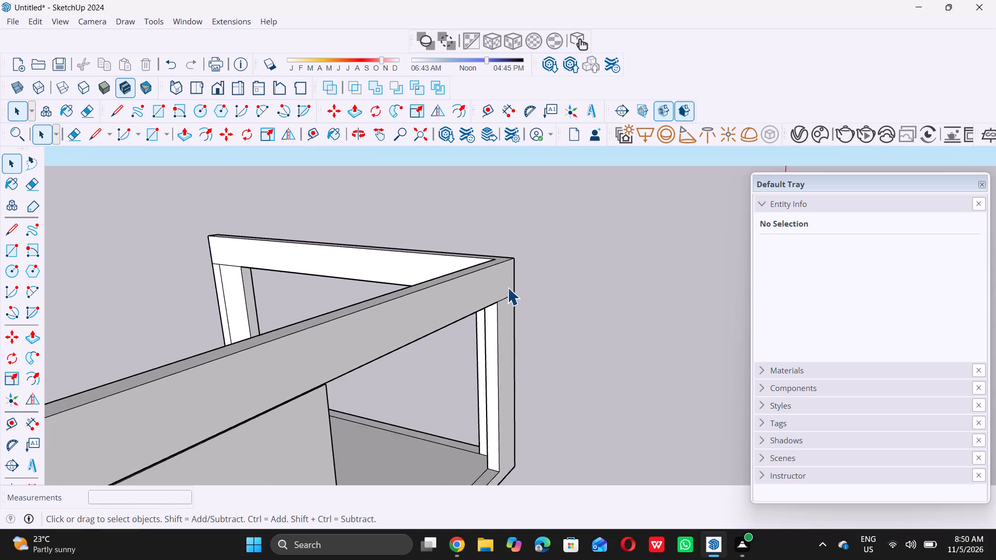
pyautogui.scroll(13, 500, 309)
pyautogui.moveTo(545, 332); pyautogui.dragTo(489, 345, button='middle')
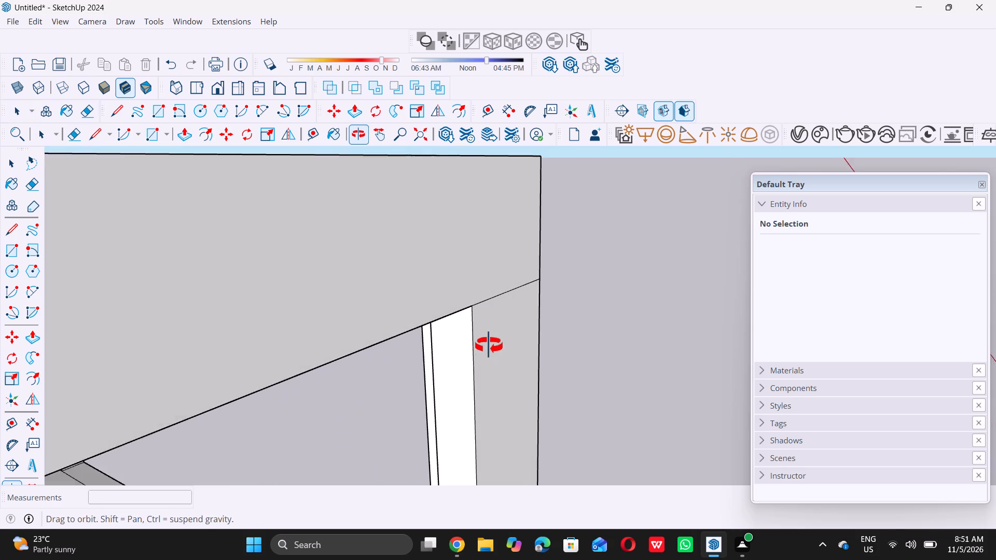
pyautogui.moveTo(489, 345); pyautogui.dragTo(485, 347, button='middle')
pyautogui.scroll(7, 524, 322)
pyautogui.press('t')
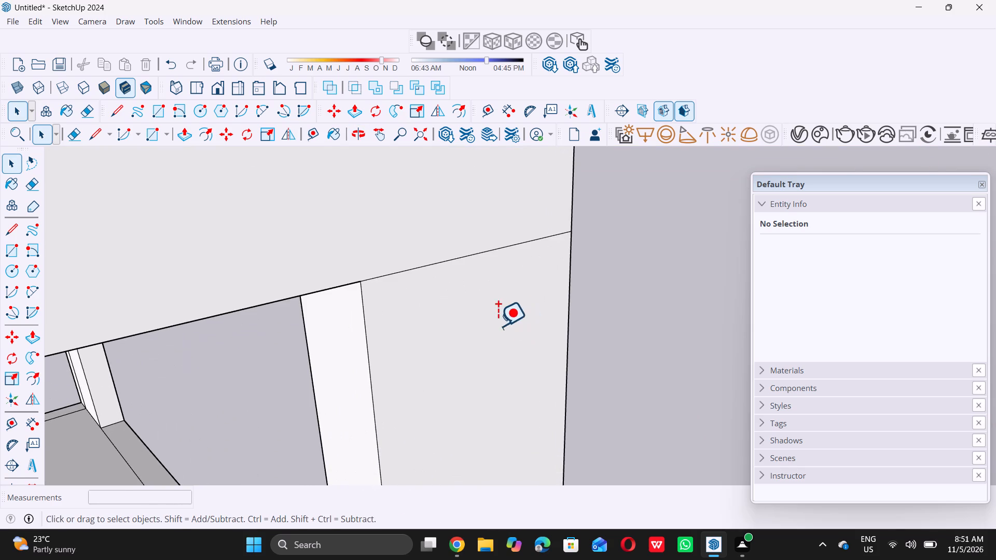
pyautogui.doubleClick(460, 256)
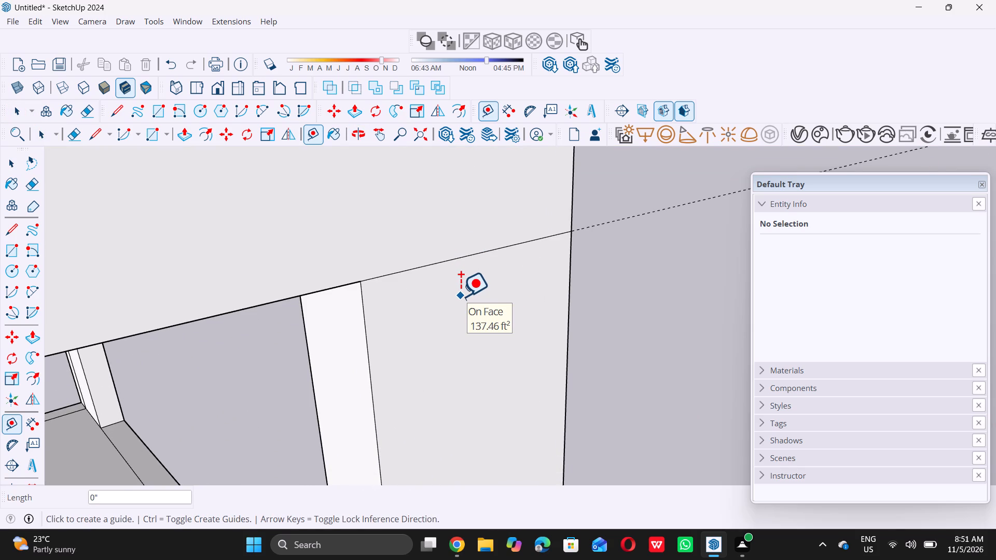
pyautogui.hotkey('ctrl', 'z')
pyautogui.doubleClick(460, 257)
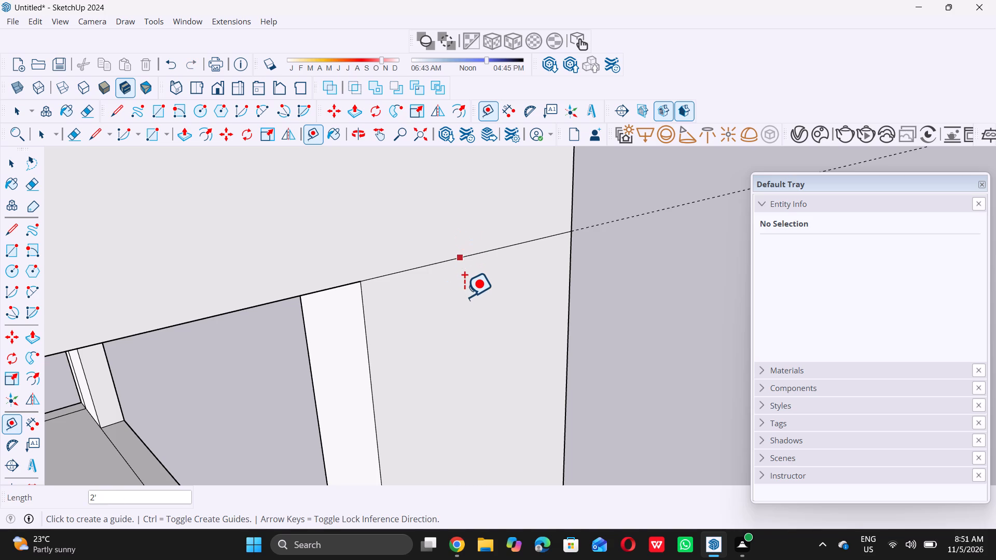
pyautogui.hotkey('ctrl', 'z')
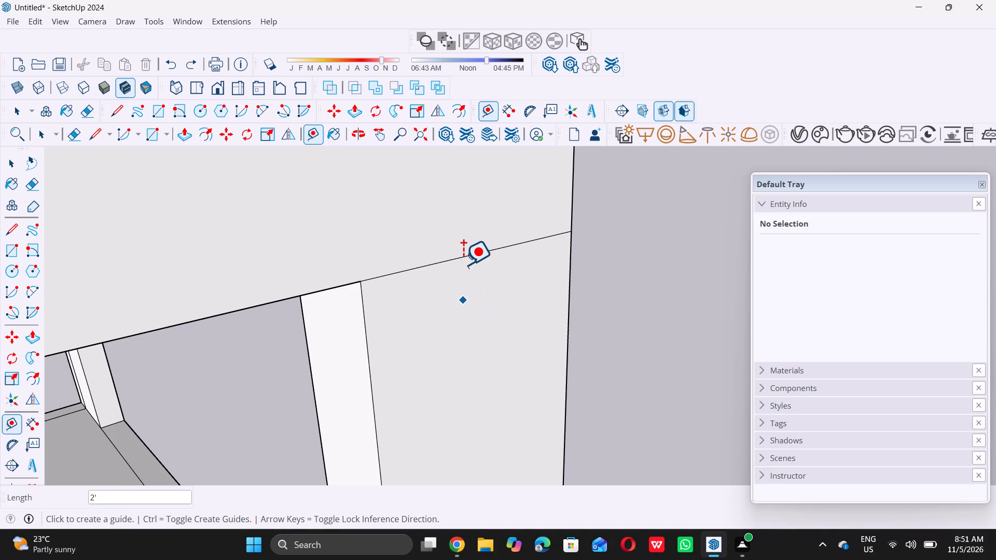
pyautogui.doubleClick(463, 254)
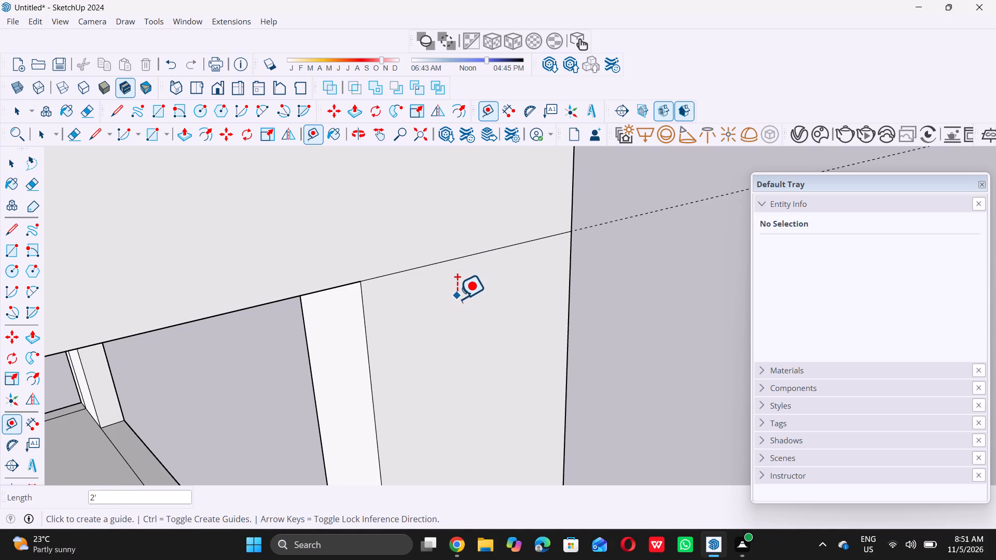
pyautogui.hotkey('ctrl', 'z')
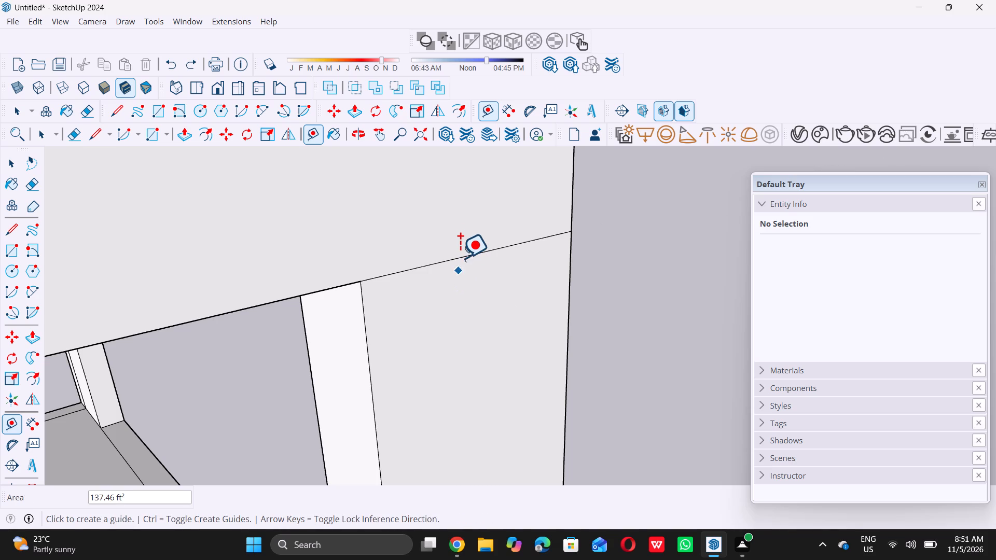
# Place a guide 0.5" below the horizontal line between the beam and the corner column.
pyautogui.click(461, 255)
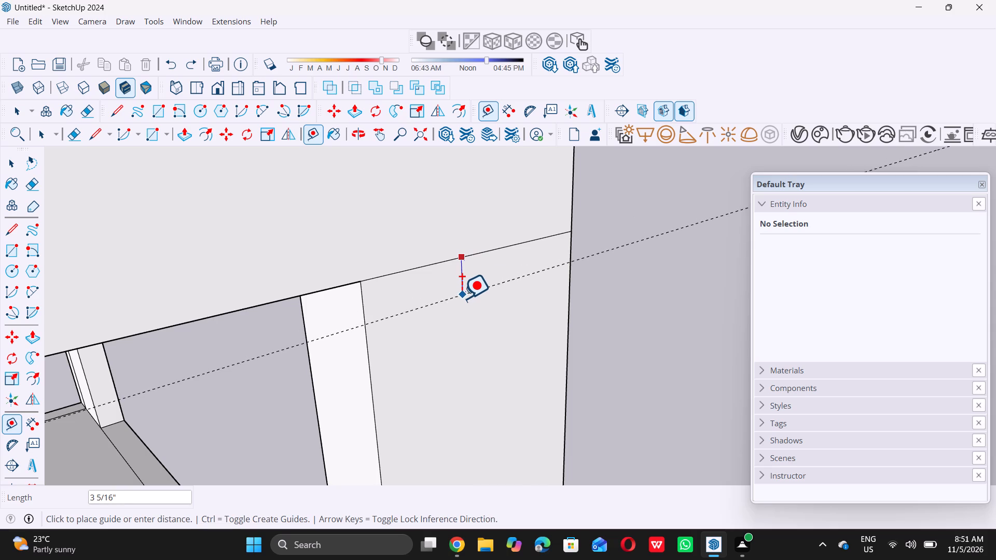
pyautogui.write('0.5')
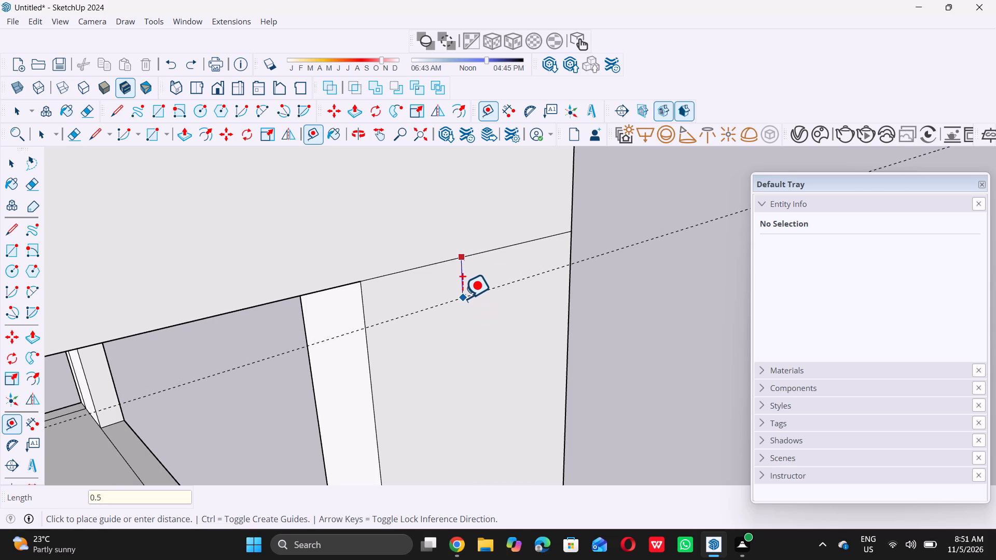
pyautogui.hotkey('shift', '"')
pyautogui.press('Return')
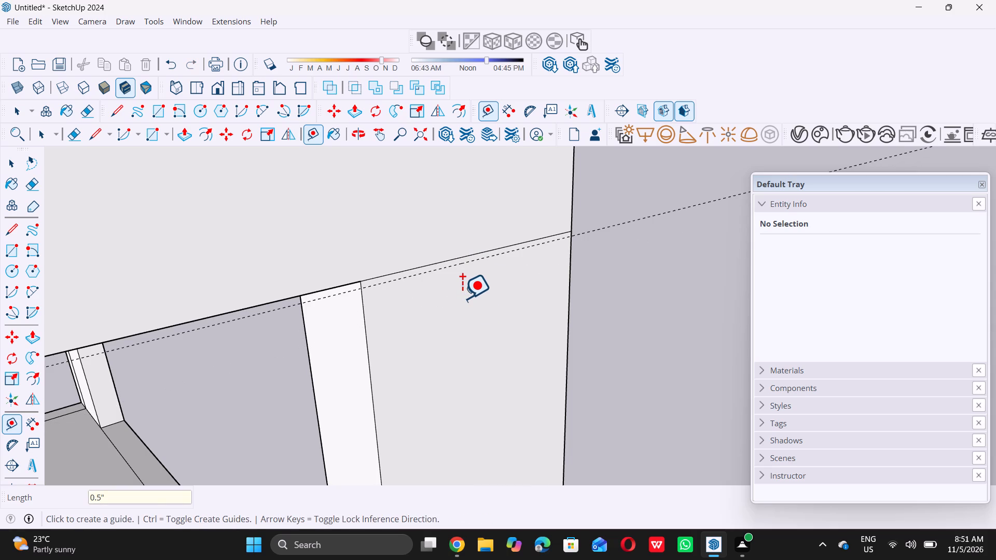
pyautogui.press('space')
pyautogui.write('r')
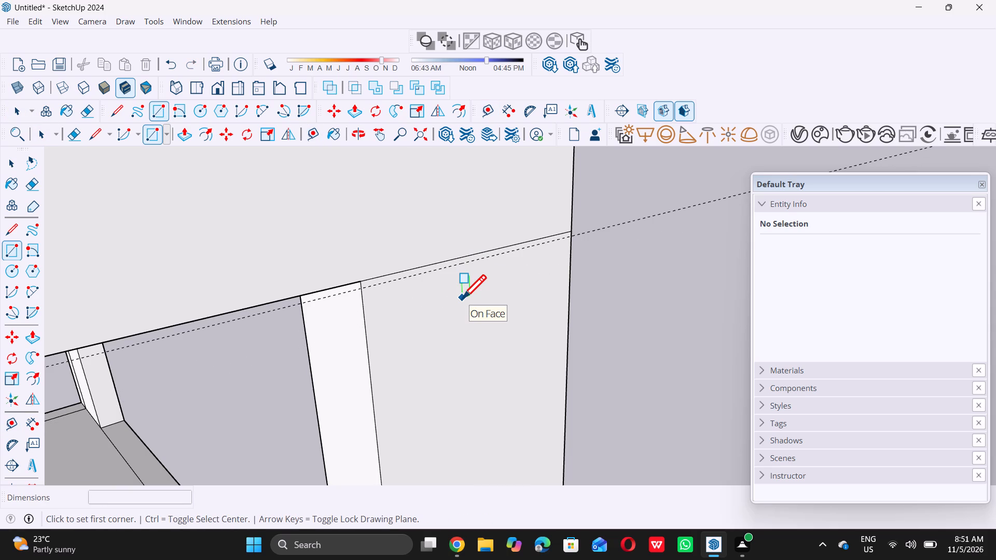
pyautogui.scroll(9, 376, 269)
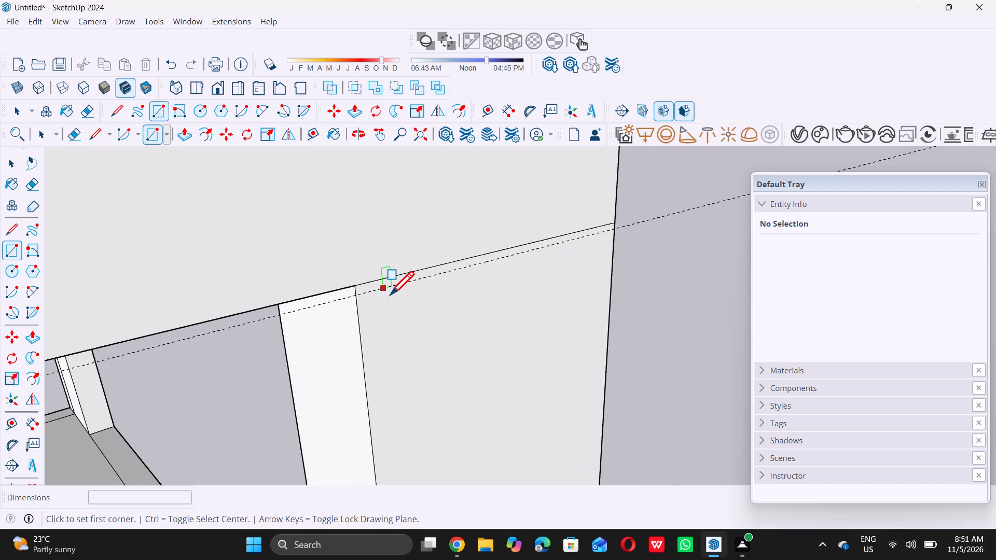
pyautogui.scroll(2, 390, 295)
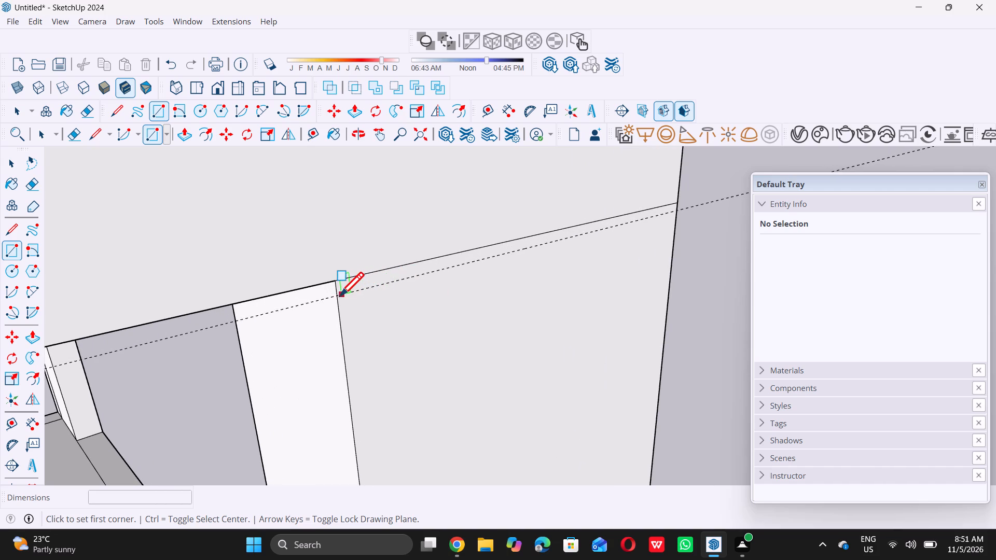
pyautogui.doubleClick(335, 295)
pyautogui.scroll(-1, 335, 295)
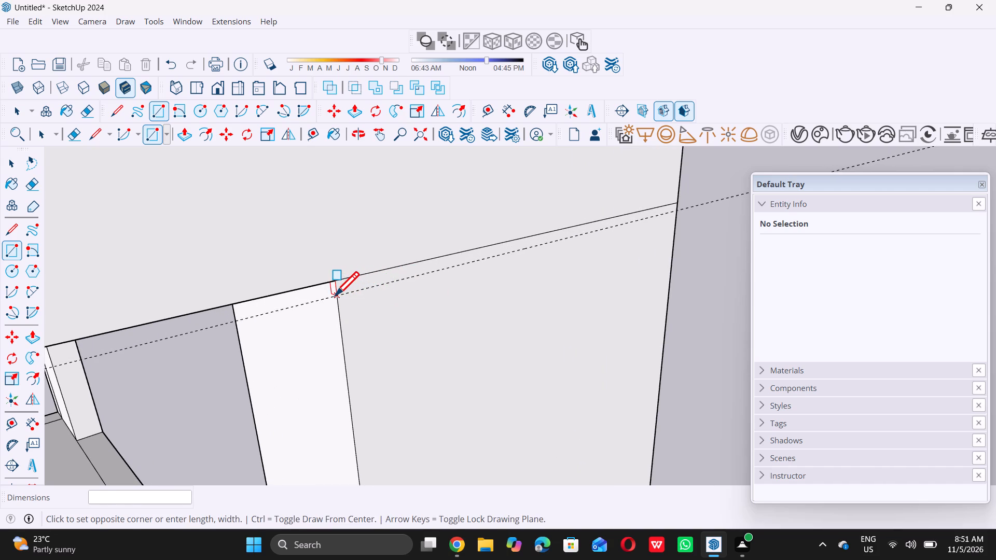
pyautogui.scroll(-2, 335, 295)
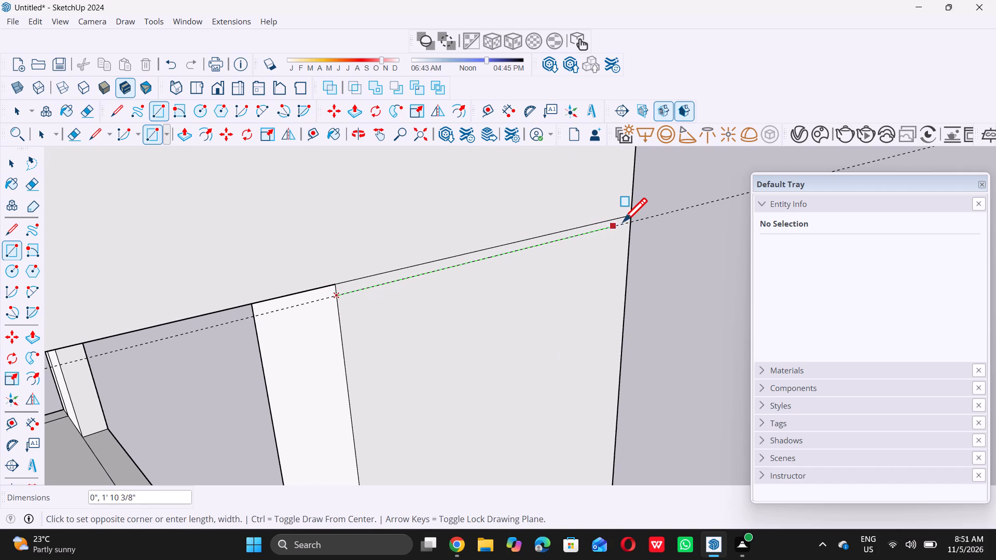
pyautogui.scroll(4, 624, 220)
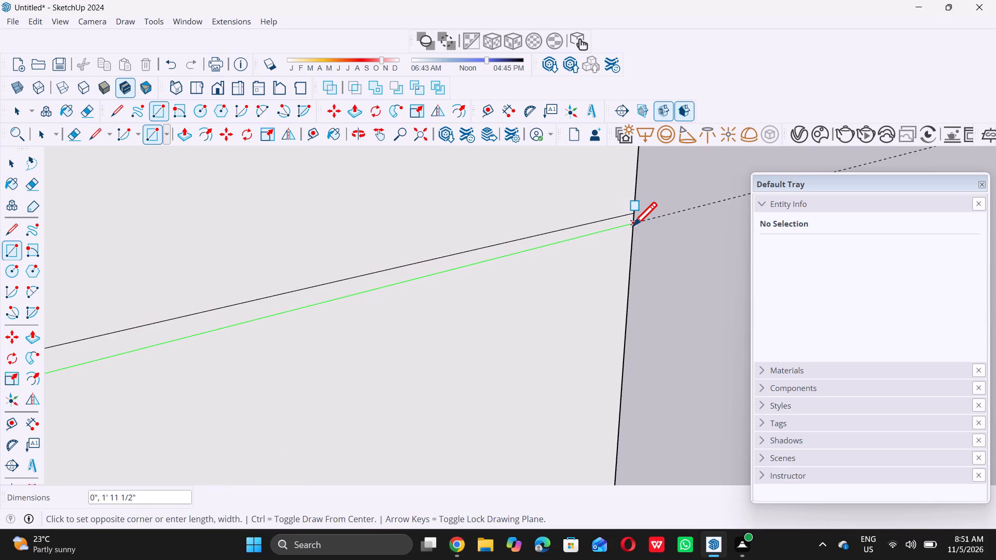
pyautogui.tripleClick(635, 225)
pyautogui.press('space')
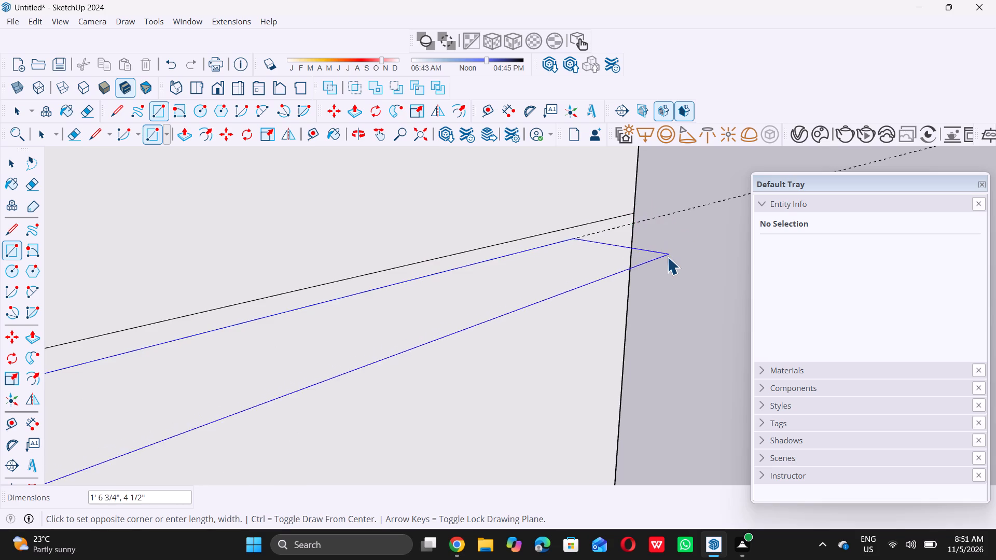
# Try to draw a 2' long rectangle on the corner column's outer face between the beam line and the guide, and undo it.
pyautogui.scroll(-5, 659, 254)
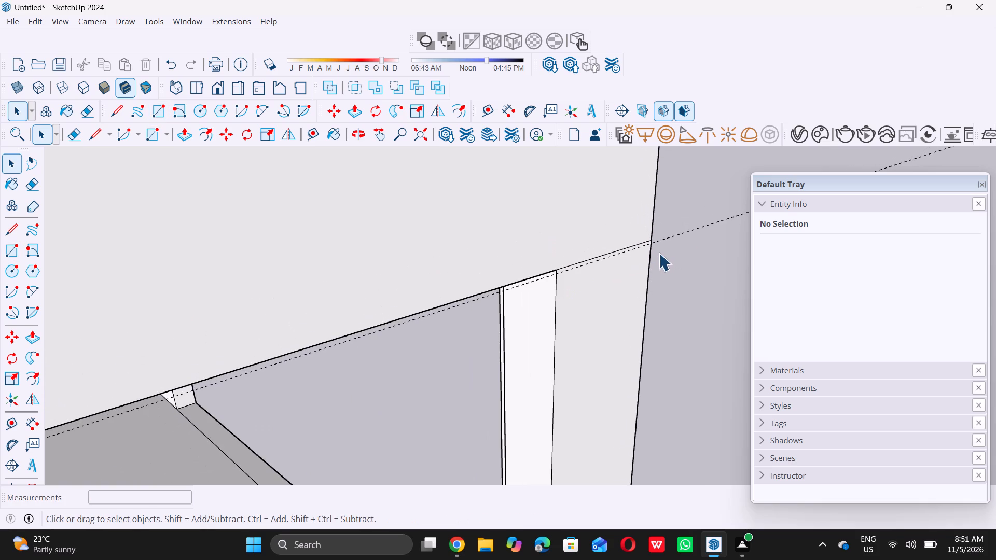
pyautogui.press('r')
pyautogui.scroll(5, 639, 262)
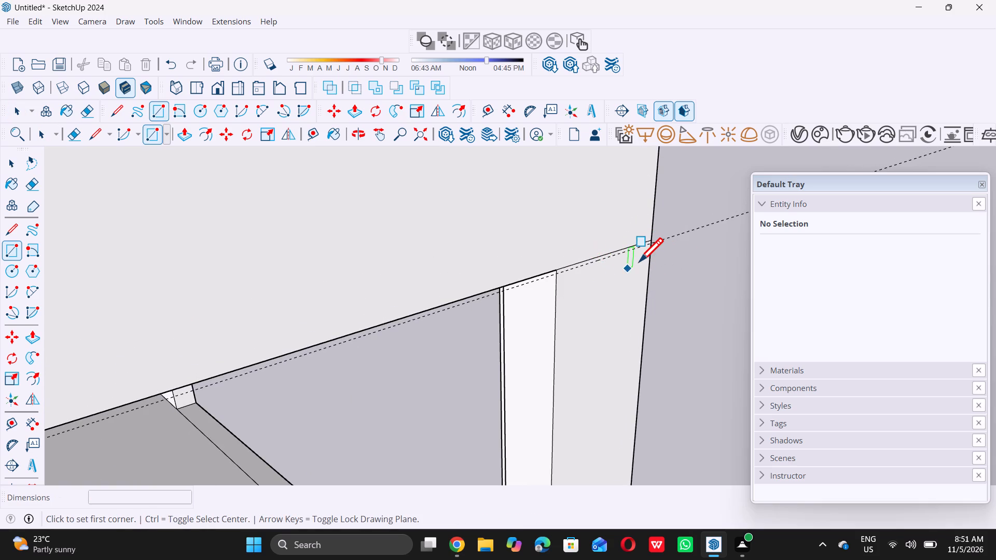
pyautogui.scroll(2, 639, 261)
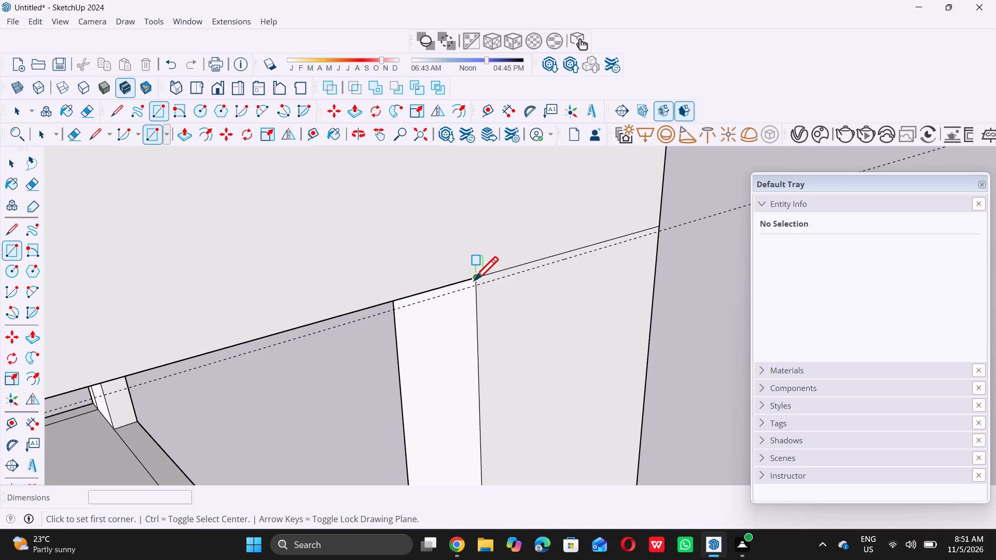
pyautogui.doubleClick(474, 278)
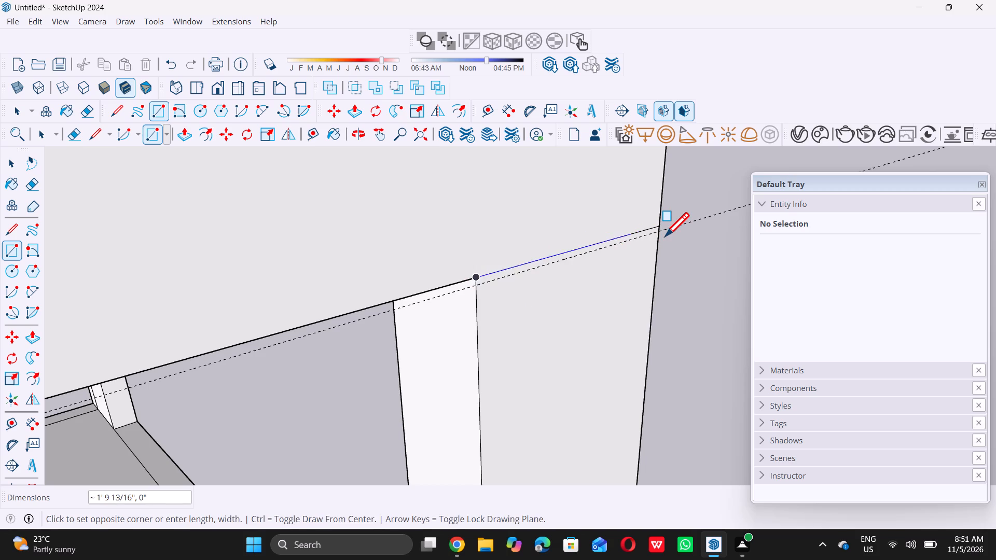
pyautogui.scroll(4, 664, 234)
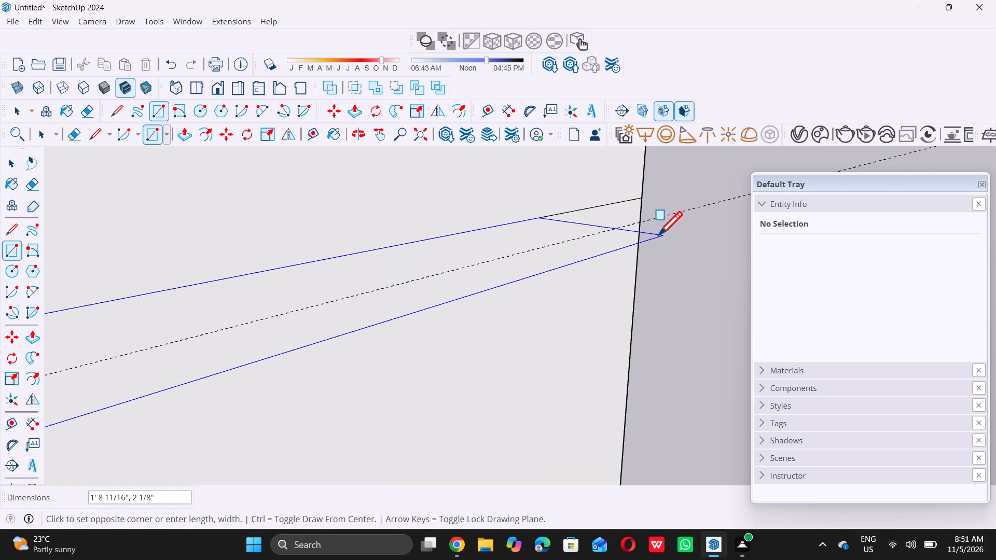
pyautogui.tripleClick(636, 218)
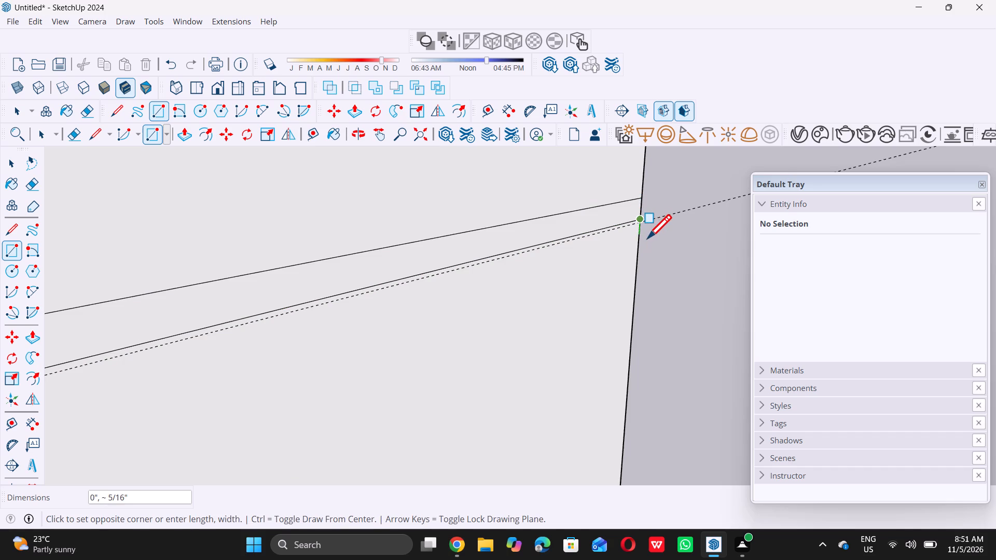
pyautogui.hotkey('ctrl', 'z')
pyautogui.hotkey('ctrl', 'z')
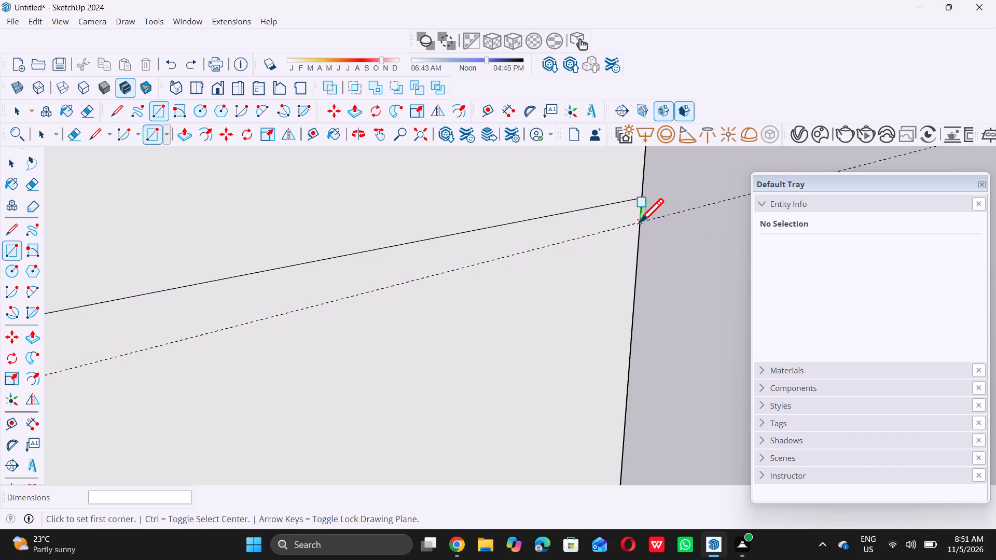
# Draw a 1/2" by 2' rectangle on the corner column's outer face between the guide and the beam line.
pyautogui.tripleClick(641, 219)
pyautogui.scroll(-9, 641, 220)
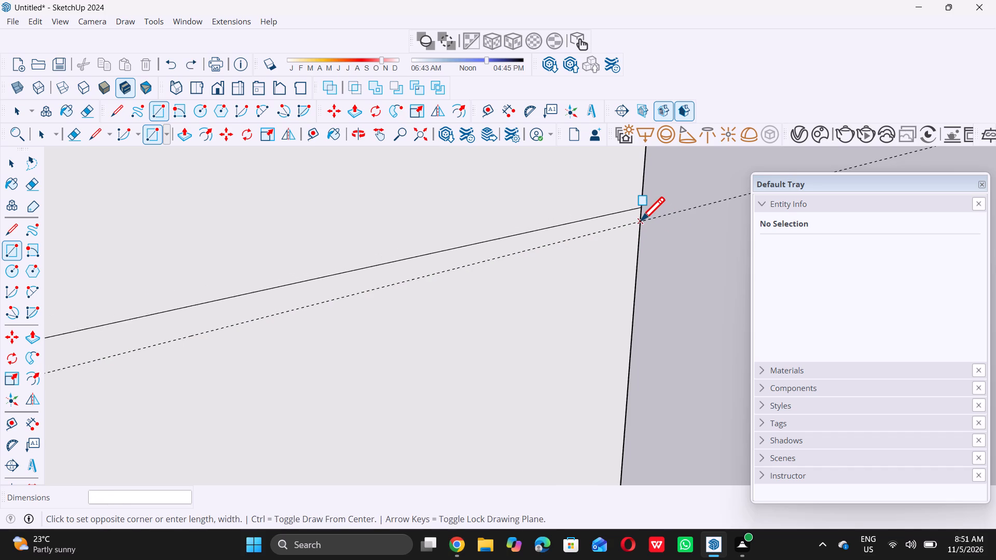
pyautogui.scroll(-3, 641, 220)
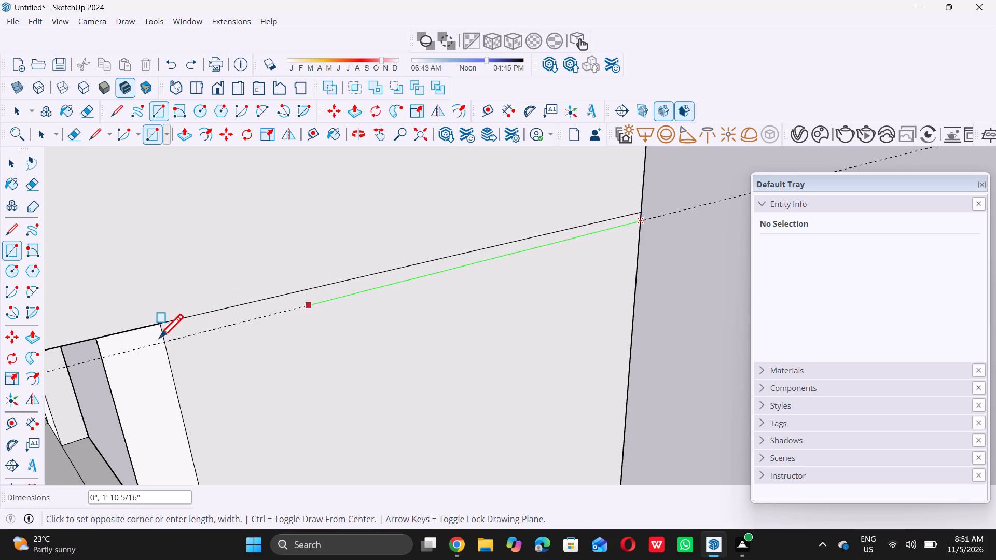
pyautogui.scroll(4, 157, 341)
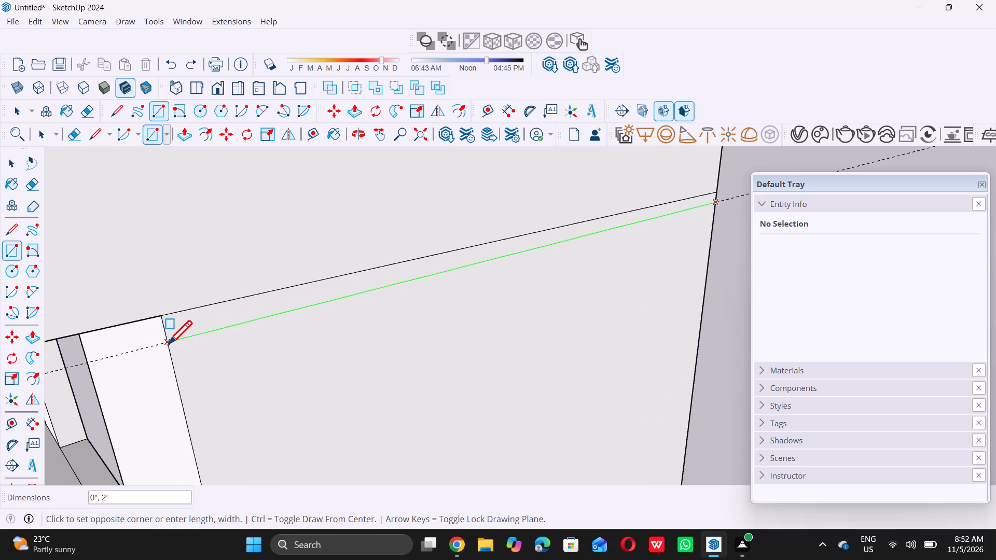
pyautogui.click(169, 342)
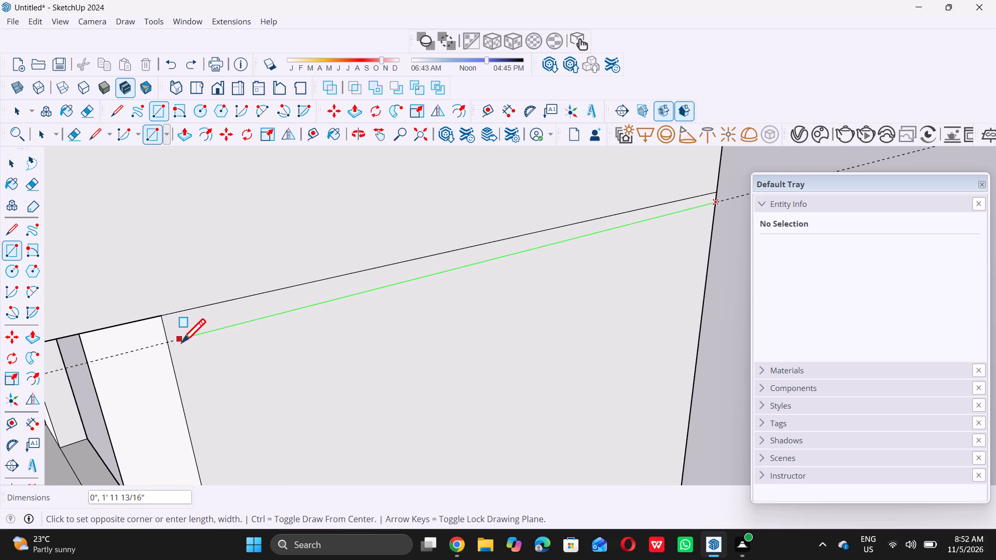
pyautogui.doubleClick(168, 342)
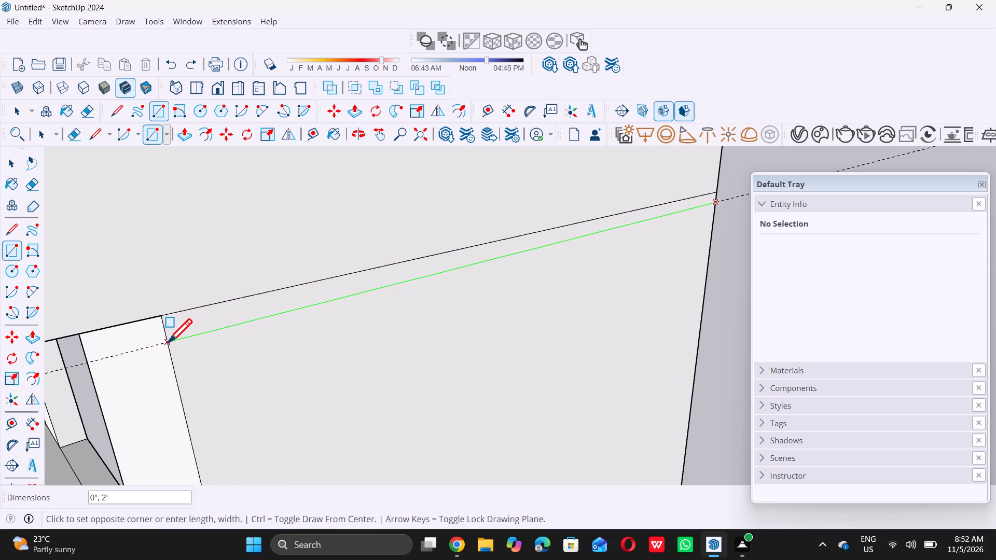
pyautogui.click(164, 313)
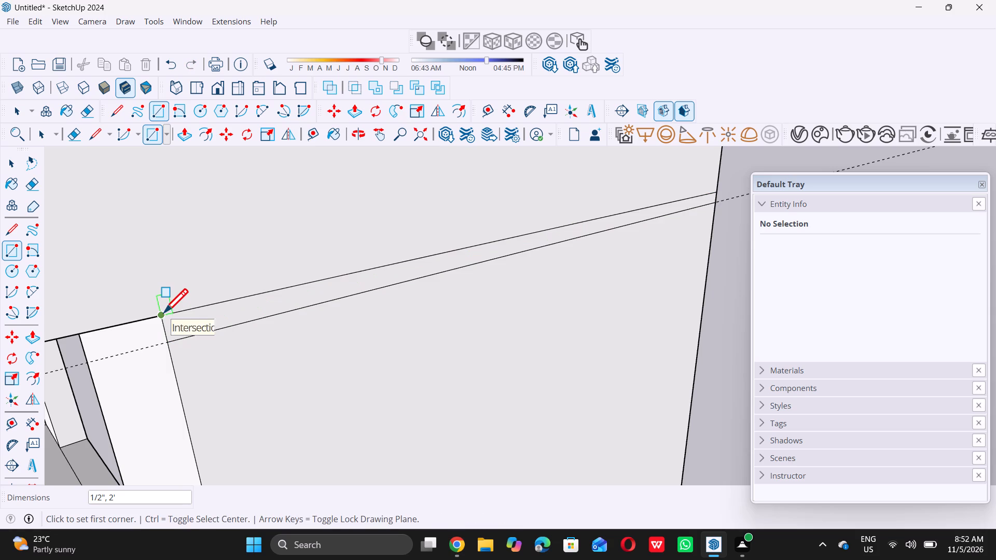
pyautogui.press('space')
# Delete all guides from the model.
pyautogui.scroll(-15, 427, 319)
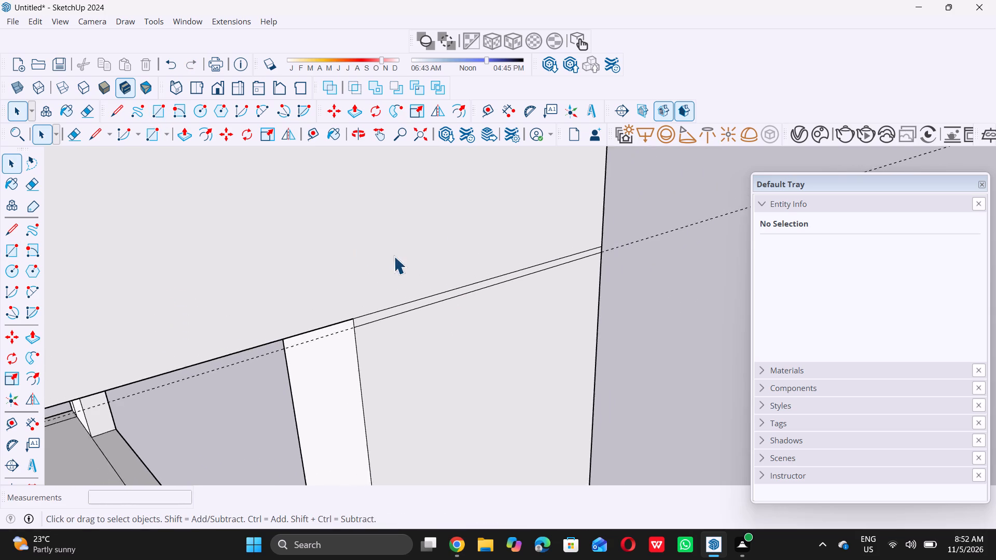
pyautogui.doubleClick(35, 19)
pyautogui.doubleClick(34, 19)
pyautogui.doubleClick(33, 22)
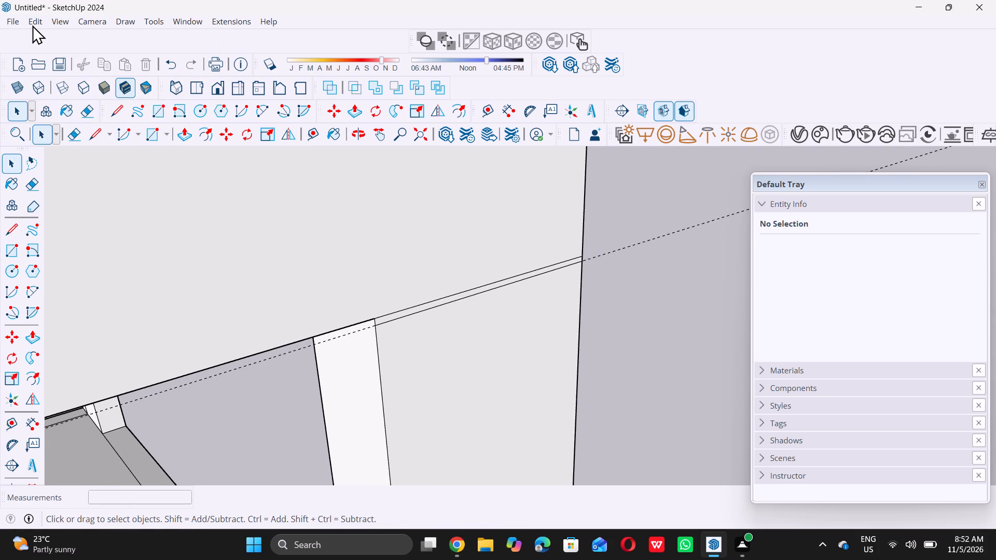
pyautogui.doubleClick(33, 20)
pyautogui.doubleClick(34, 23)
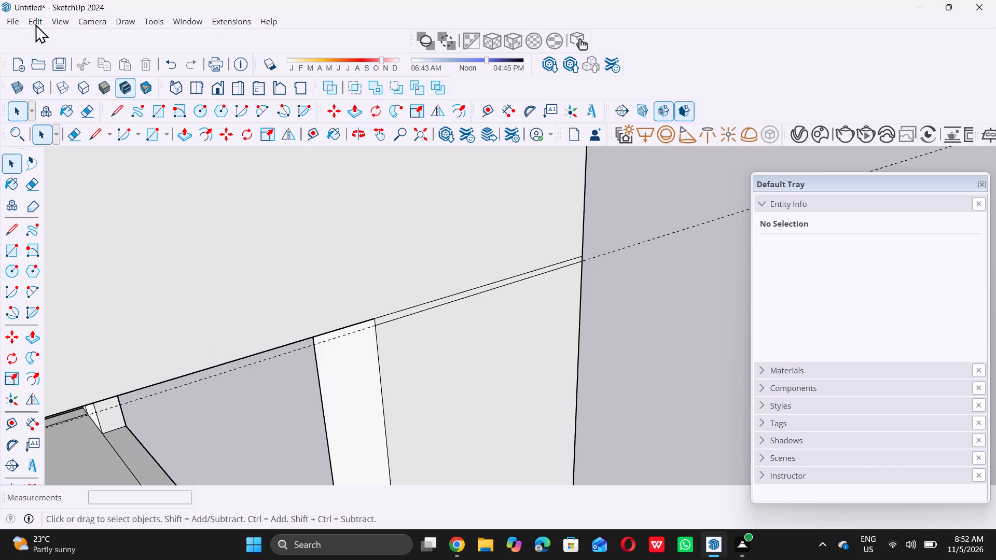
pyautogui.doubleClick(36, 20)
pyautogui.click(36, 22)
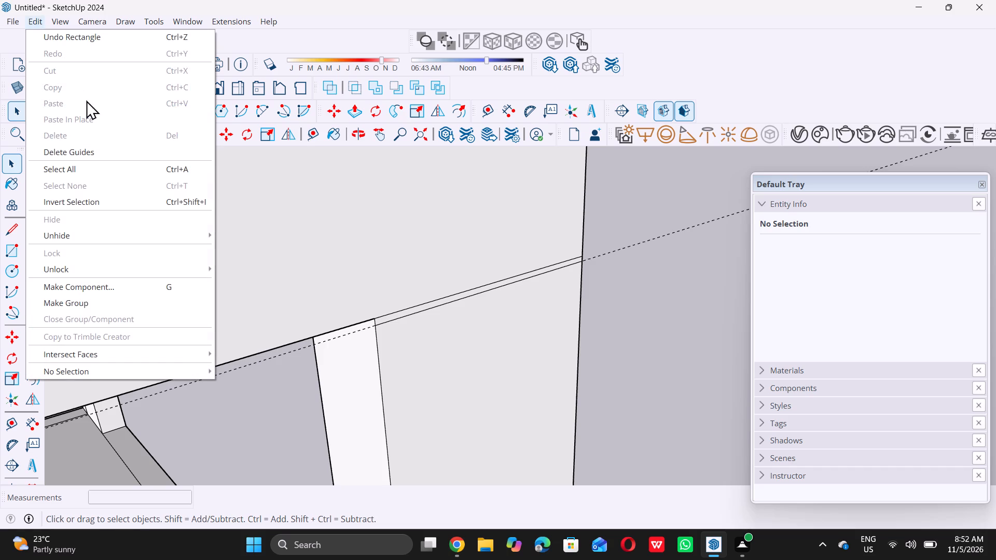
pyautogui.doubleClick(95, 146)
# Push the 1/2" strip on the corner column's outer face 0.5" inward to form a groove below the beam.
pyautogui.scroll(-5, 422, 231)
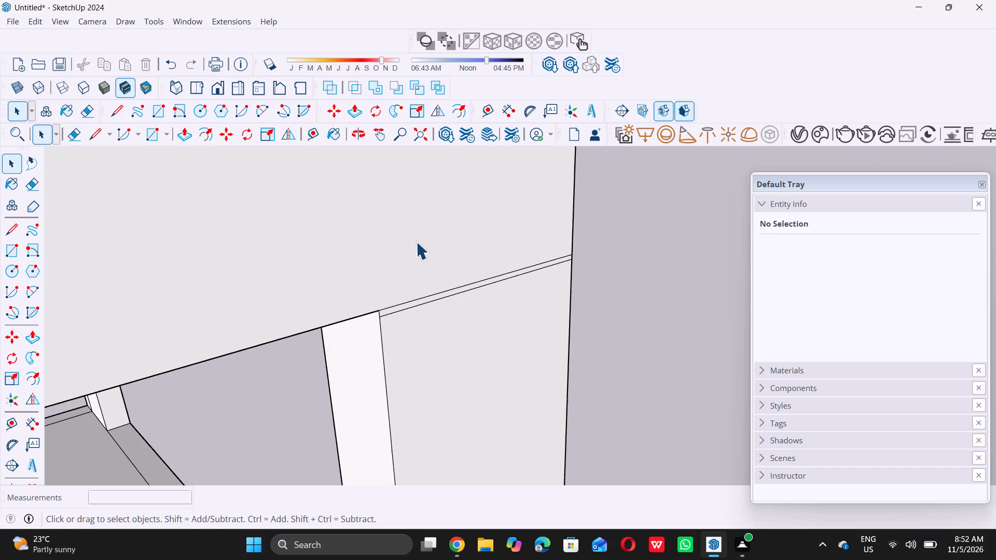
pyautogui.scroll(-7, 416, 242)
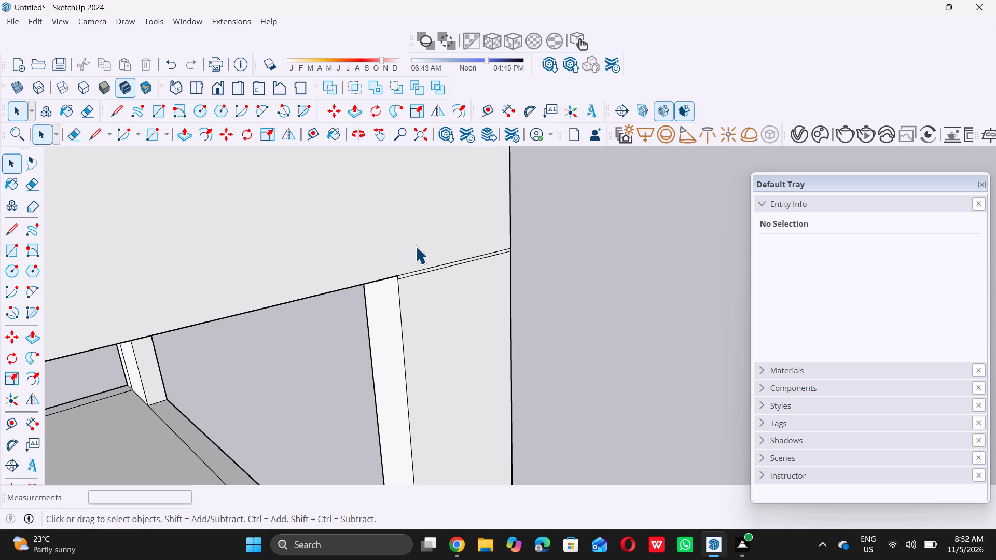
pyautogui.scroll(-7, 318, 232)
pyautogui.moveTo(367, 301); pyautogui.dragTo(391, 312, button='middle')
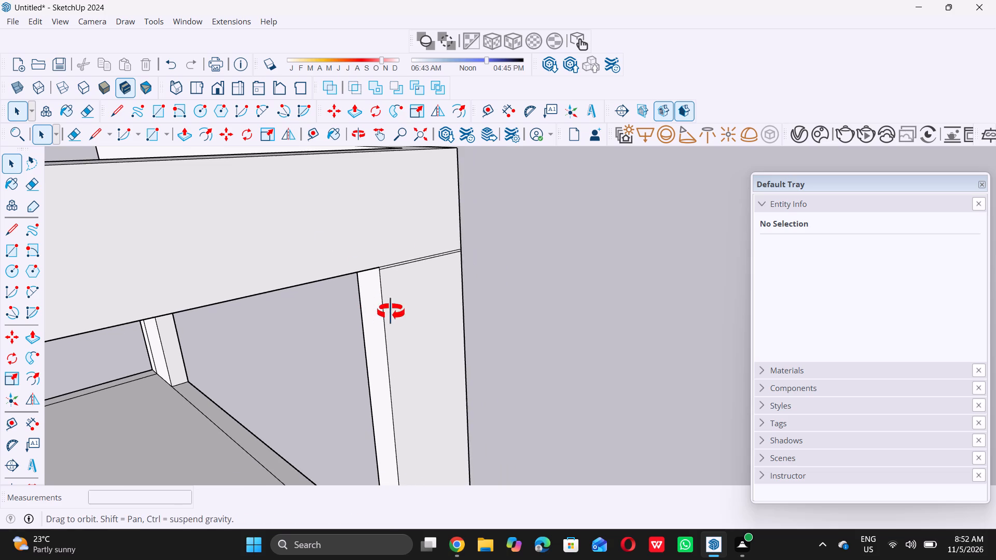
pyautogui.moveTo(391, 312); pyautogui.dragTo(404, 318, button='middle')
pyautogui.middleClick(404, 318)
pyautogui.scroll(8, 395, 291)
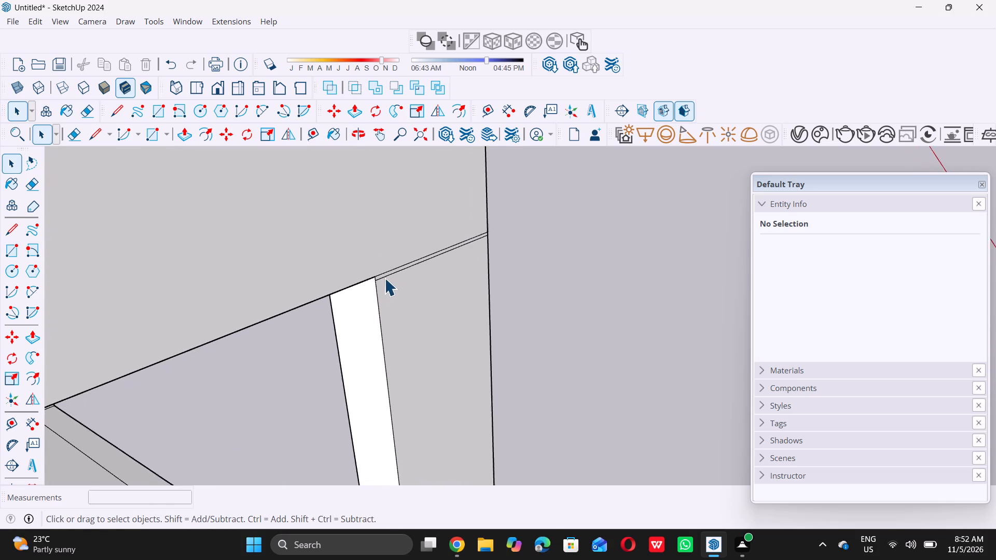
pyautogui.scroll(17, 378, 278)
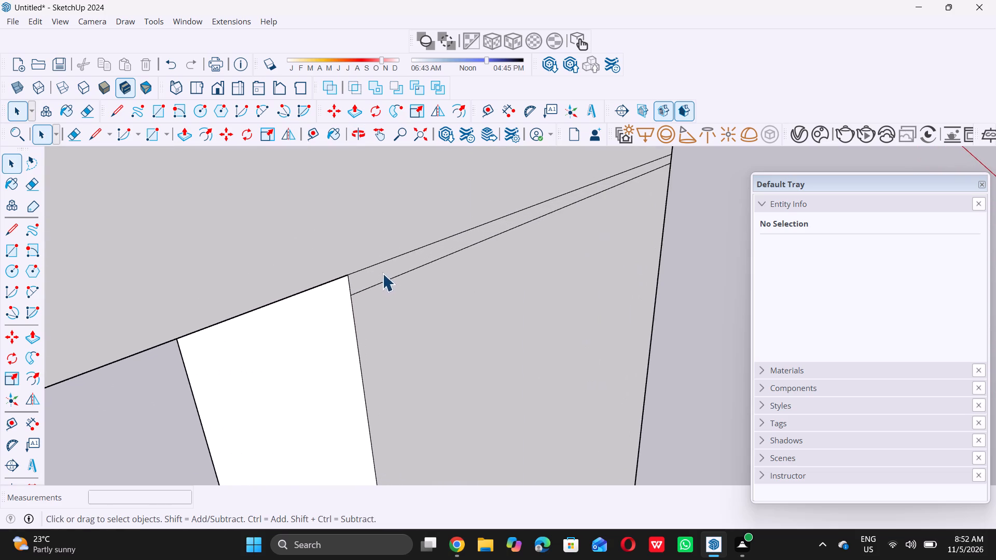
pyautogui.doubleClick(385, 270)
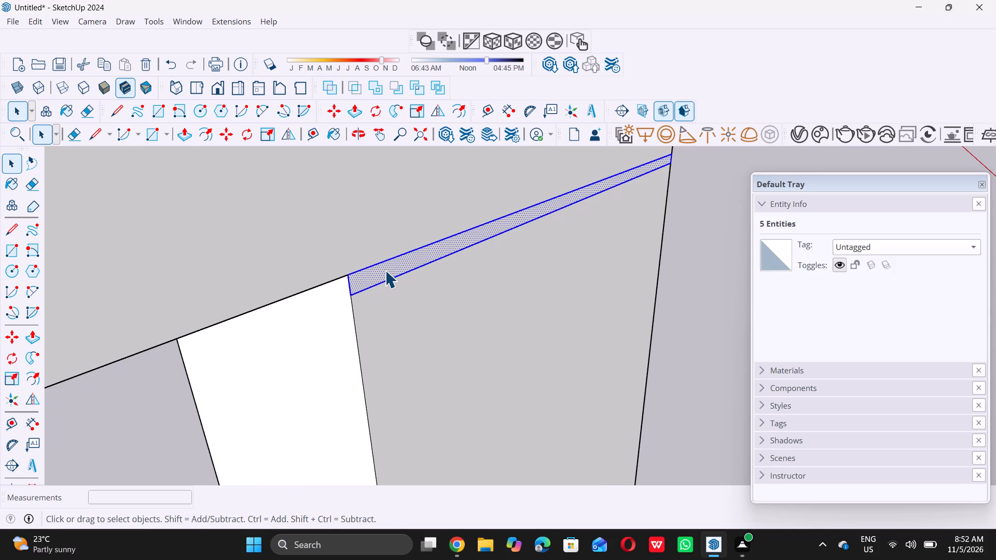
pyautogui.press('p')
pyautogui.tripleClick(385, 269)
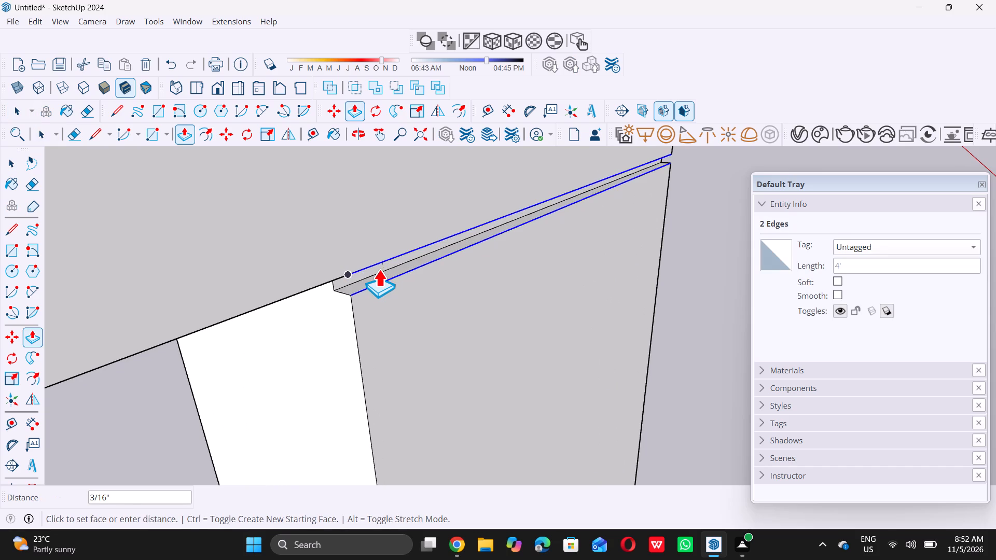
pyautogui.write('0.')
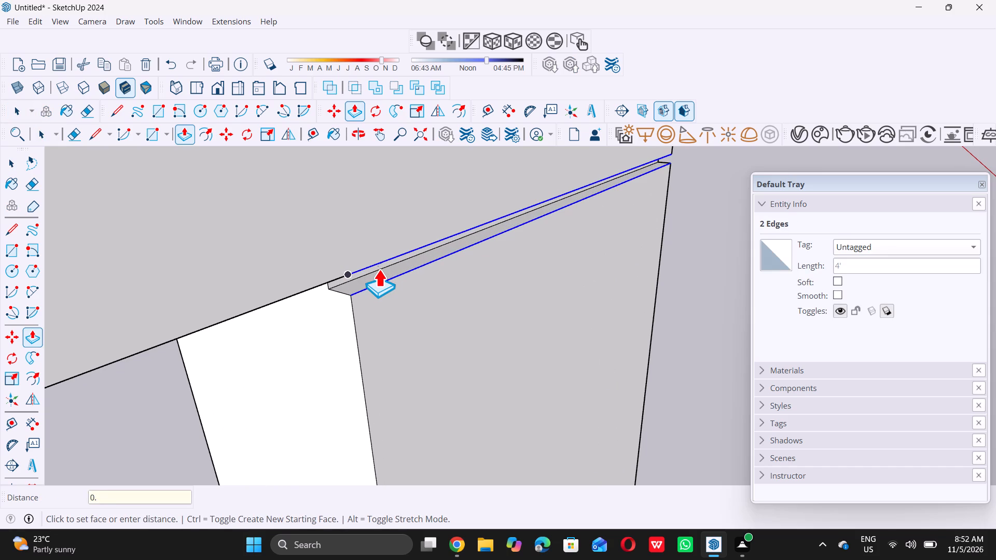
pyautogui.press('5')
pyautogui.hotkey('shift', '"')
pyautogui.press('Return')
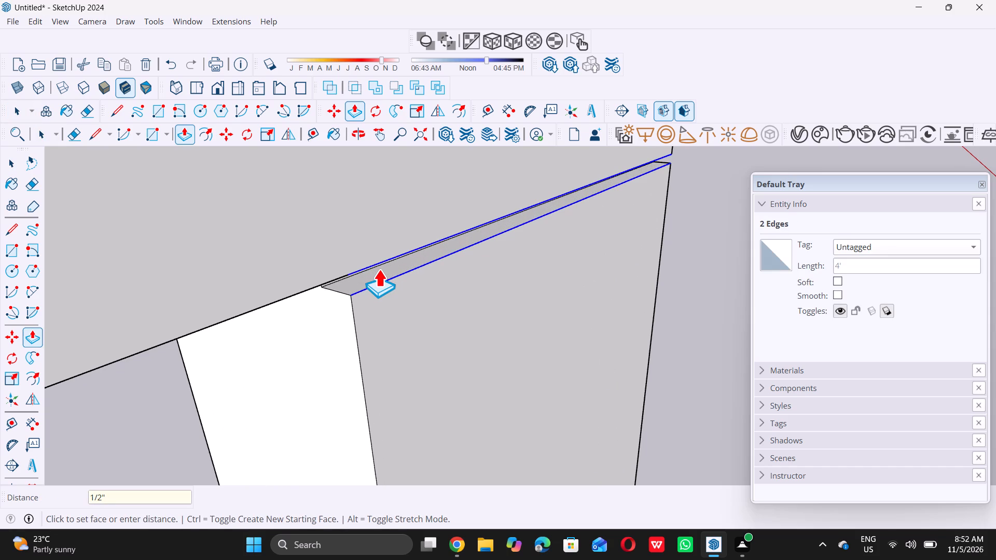
pyautogui.press('space')
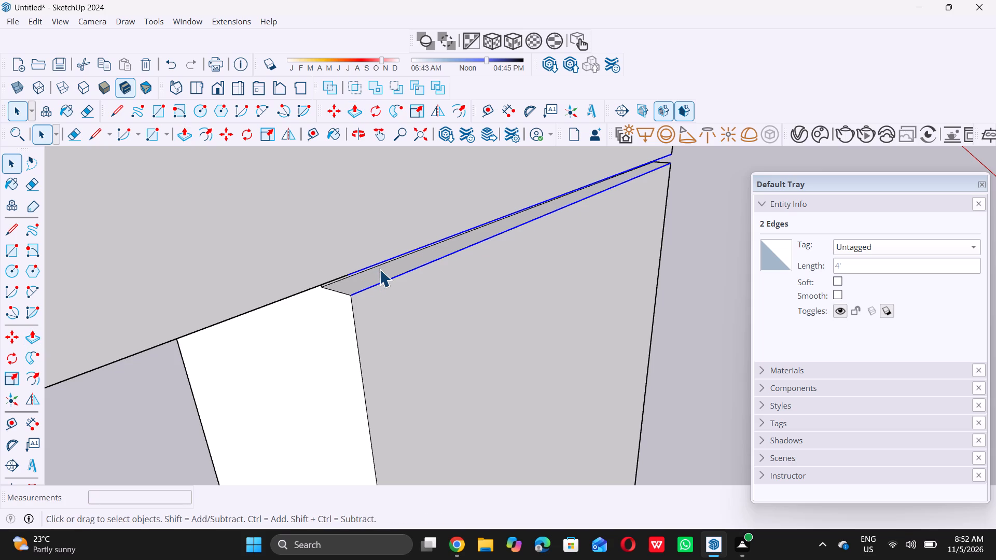
pyautogui.scroll(-3, 425, 287)
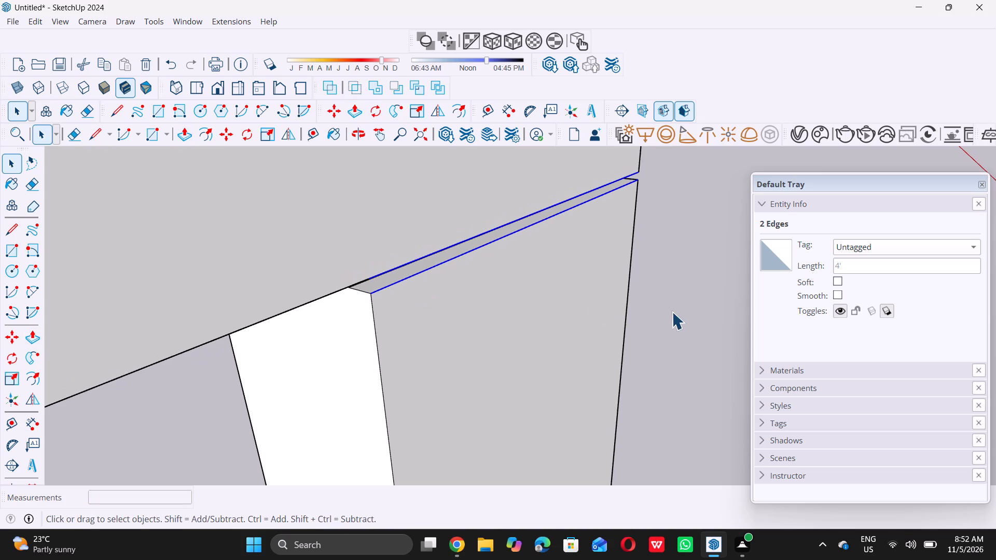
pyautogui.doubleClick(672, 311)
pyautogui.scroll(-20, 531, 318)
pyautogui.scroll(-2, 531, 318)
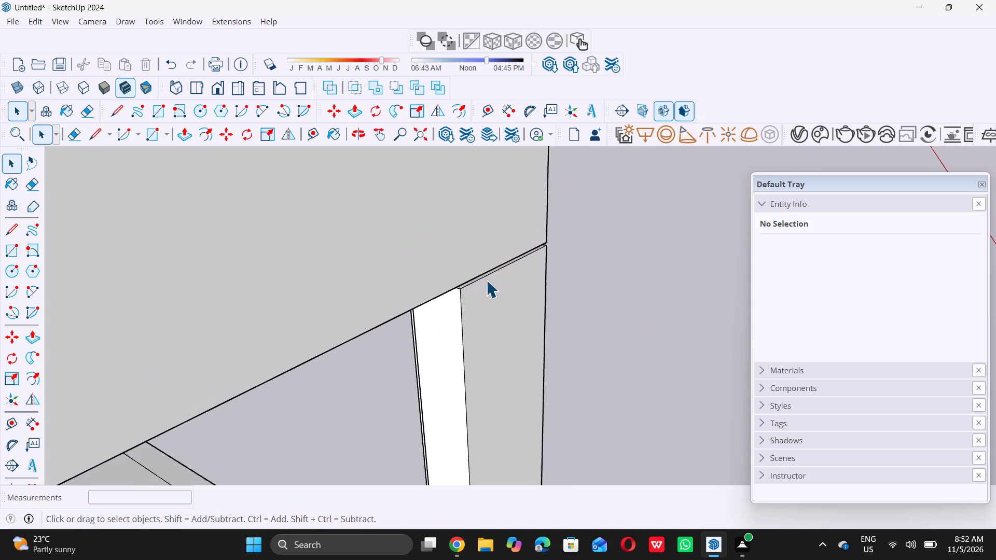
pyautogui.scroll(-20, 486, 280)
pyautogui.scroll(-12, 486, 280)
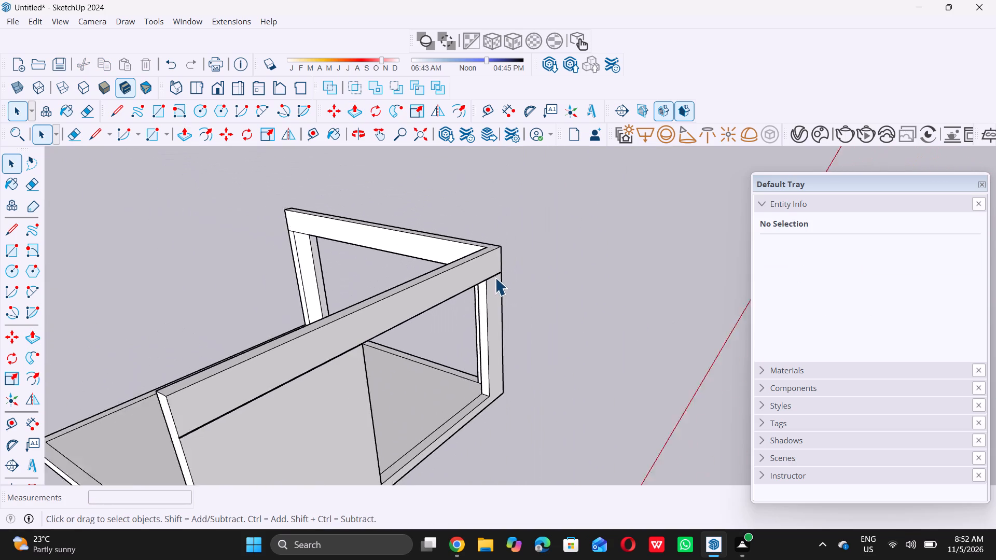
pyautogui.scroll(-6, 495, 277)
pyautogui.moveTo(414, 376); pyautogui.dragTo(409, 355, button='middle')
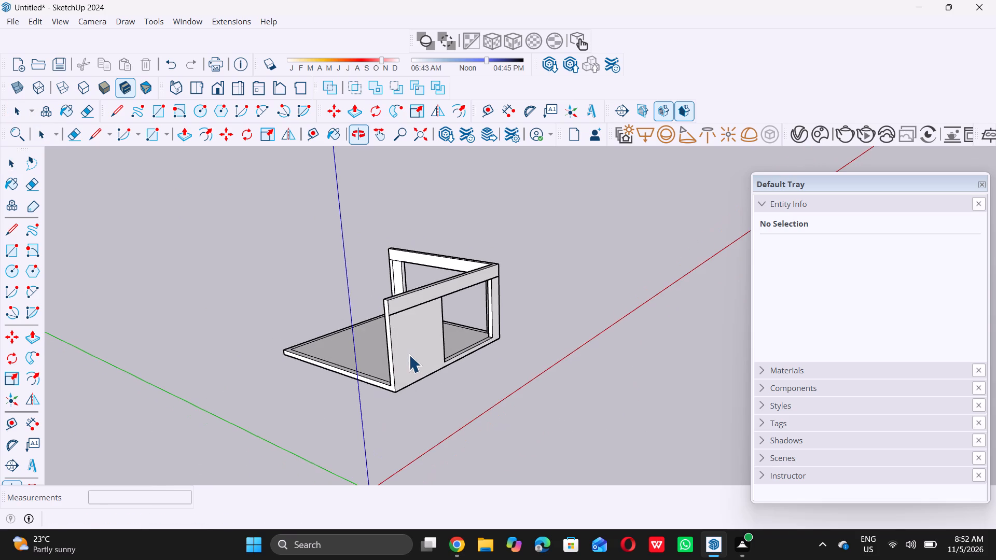
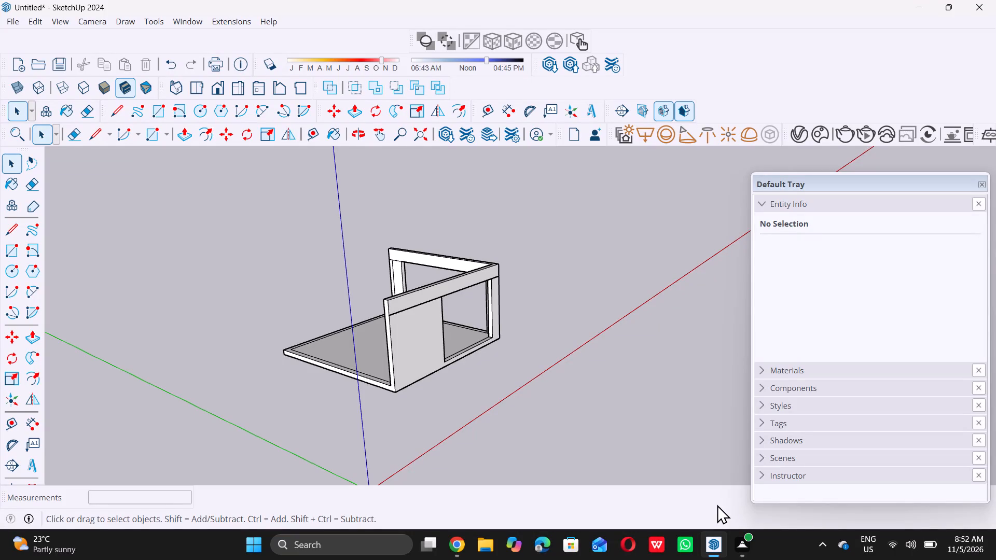
# Draw a 2' vertical line on the beam's outer face from the wall segment's top corner up to the beam's top edge.
pyautogui.scroll(-1, 897, 395)
pyautogui.moveTo(563, 371); pyautogui.dragTo(458, 403, button='middle')
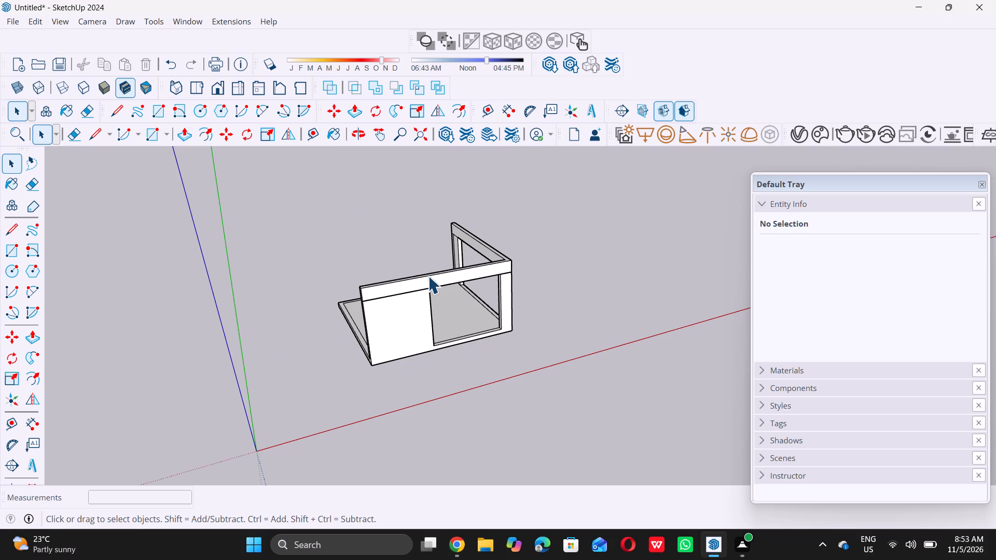
pyautogui.scroll(17, 428, 278)
pyautogui.scroll(17, 428, 302)
pyautogui.scroll(7, 430, 315)
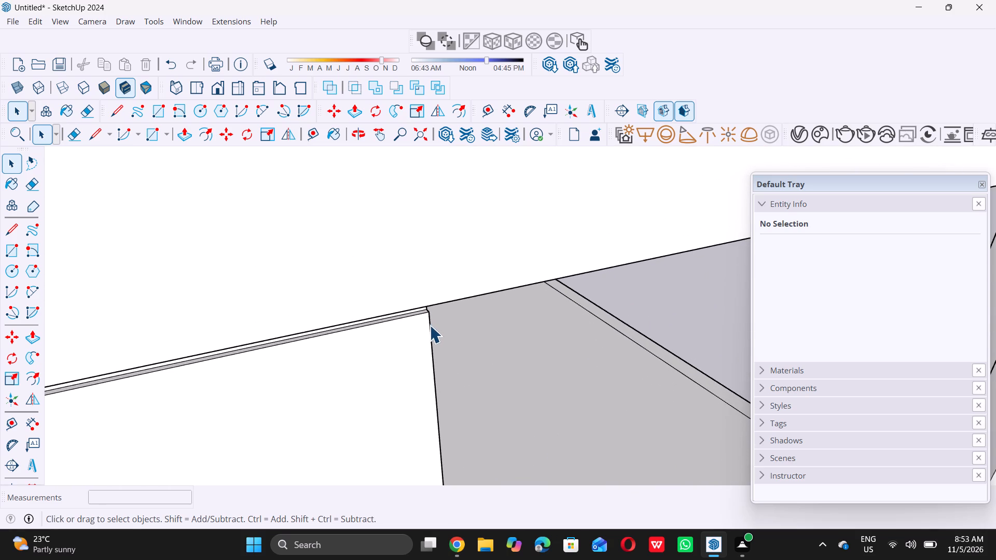
pyautogui.scroll(3, 430, 325)
pyautogui.press('l')
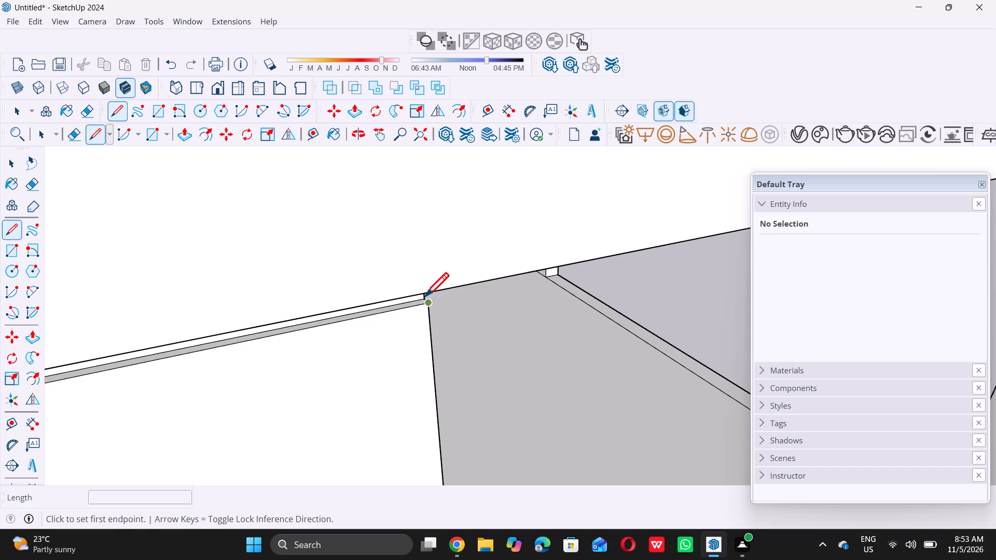
pyautogui.scroll(7, 428, 307)
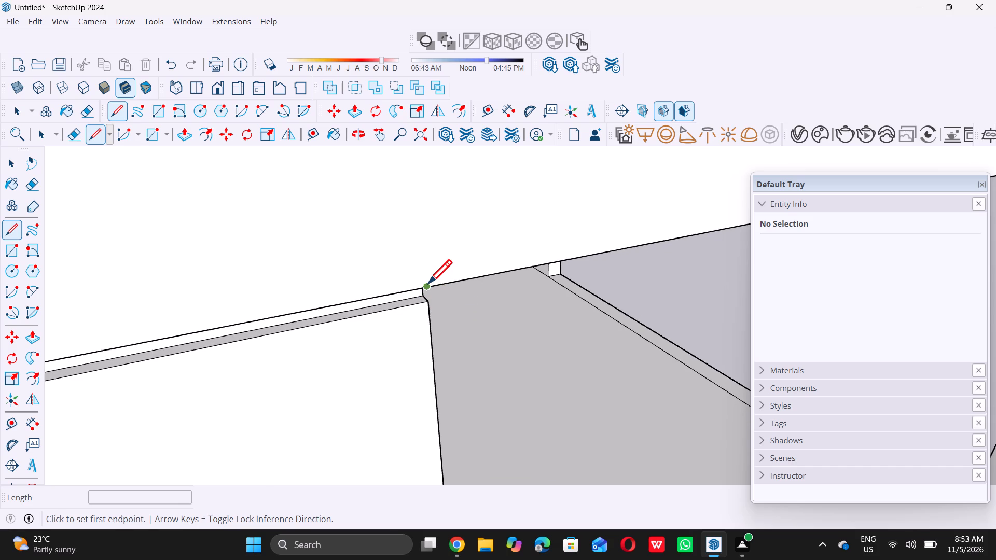
pyautogui.doubleClick(428, 283)
pyautogui.scroll(-4, 421, 250)
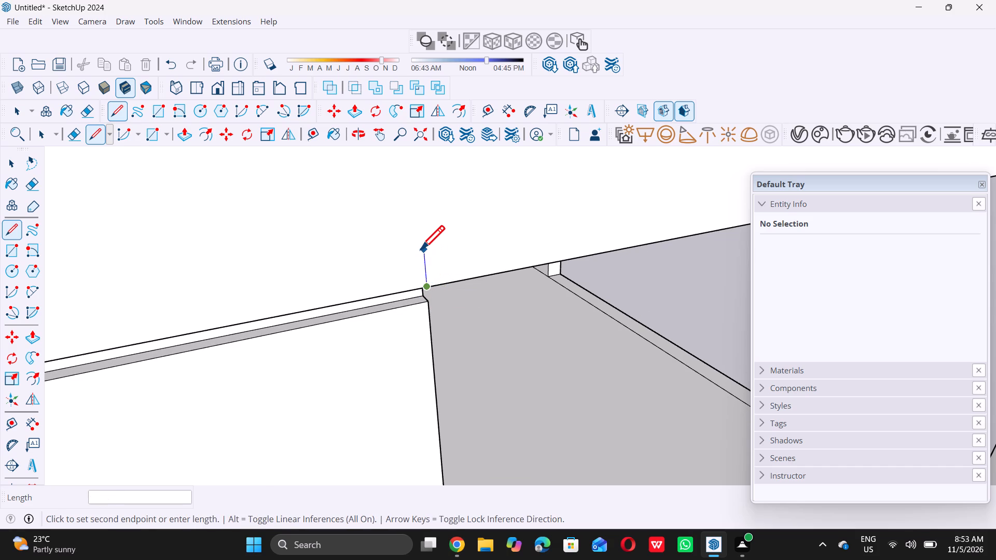
pyautogui.scroll(-20, 421, 249)
pyautogui.scroll(-10, 421, 249)
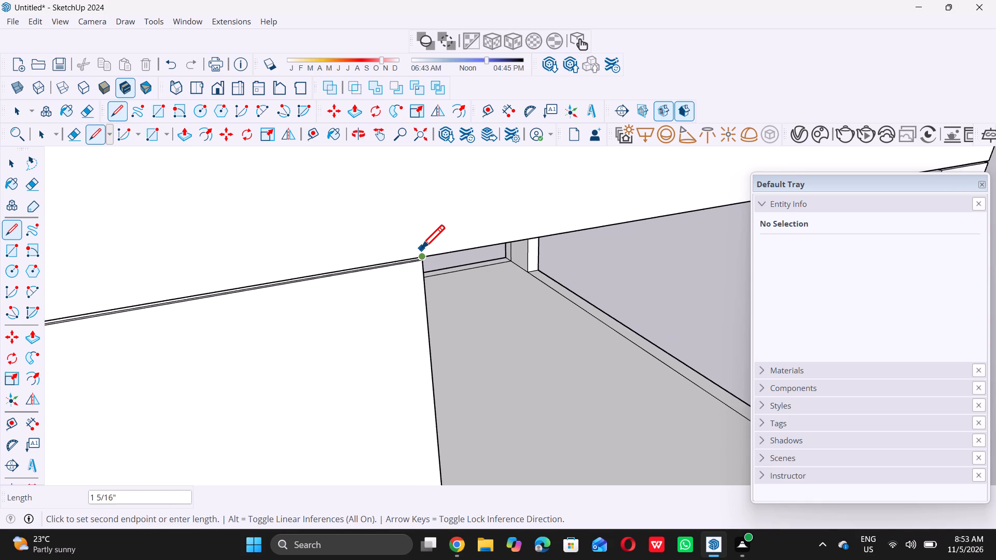
pyautogui.scroll(-9, 421, 248)
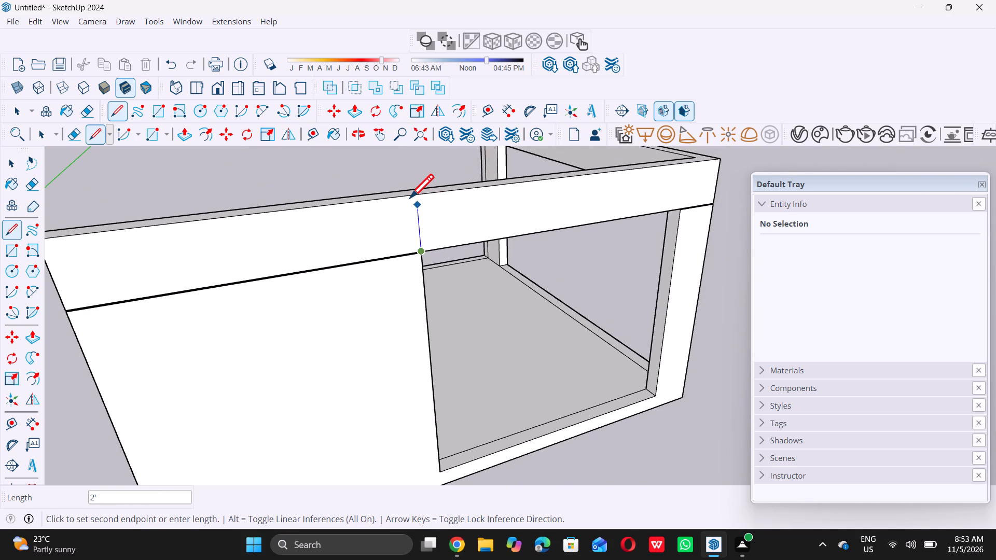
pyautogui.tripleClick(412, 197)
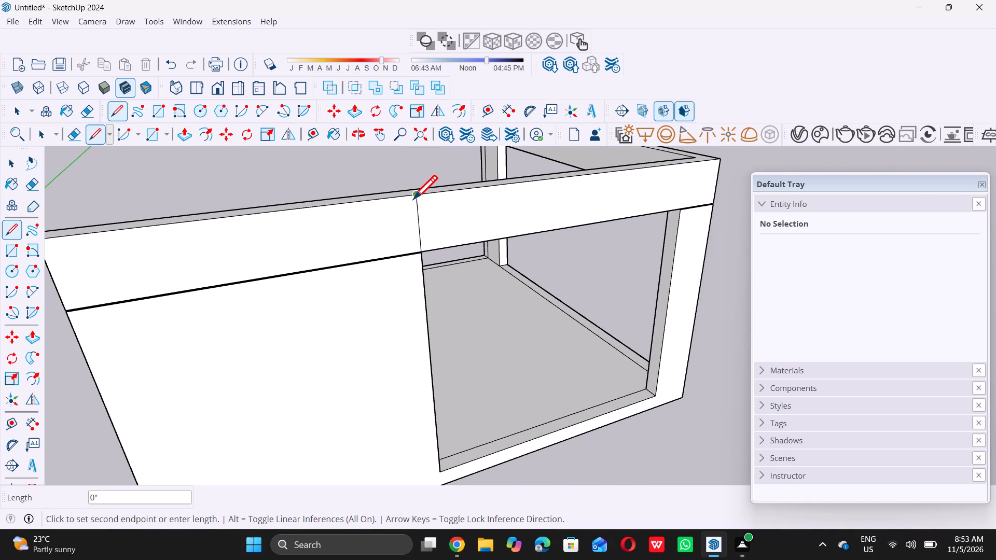
pyautogui.press('space')
# Draw a 9" line across the beam's top face from the end of the vertical line to the opposite edge.
pyautogui.scroll(-6, 420, 242)
pyautogui.scroll(-2, 433, 288)
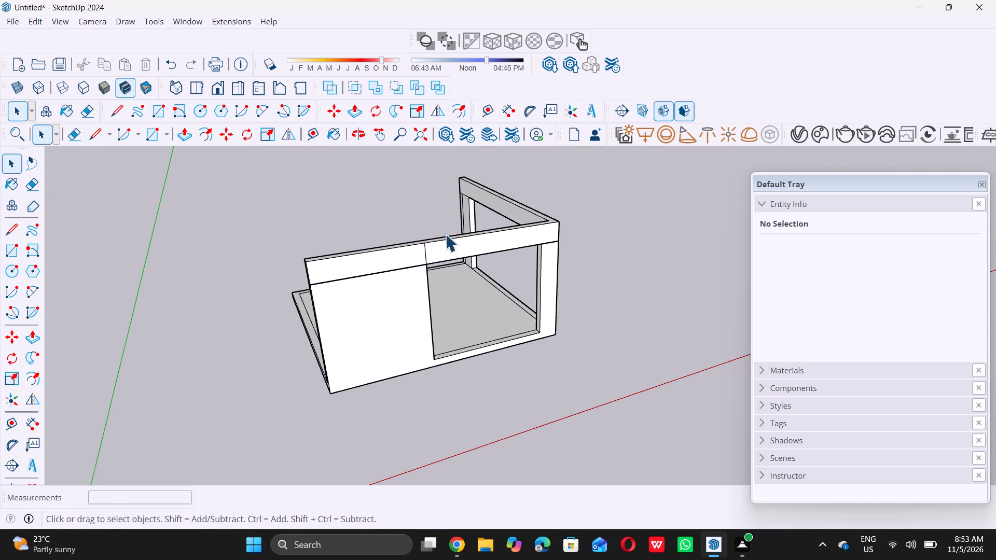
pyautogui.moveTo(445, 232); pyautogui.dragTo(435, 287, button='middle')
pyautogui.scroll(5, 408, 268)
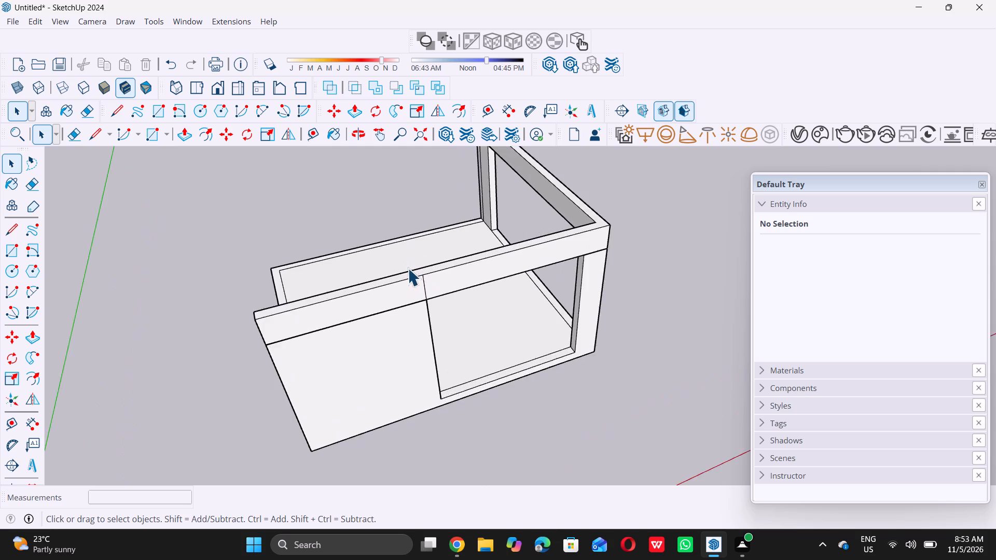
pyautogui.scroll(3, 408, 268)
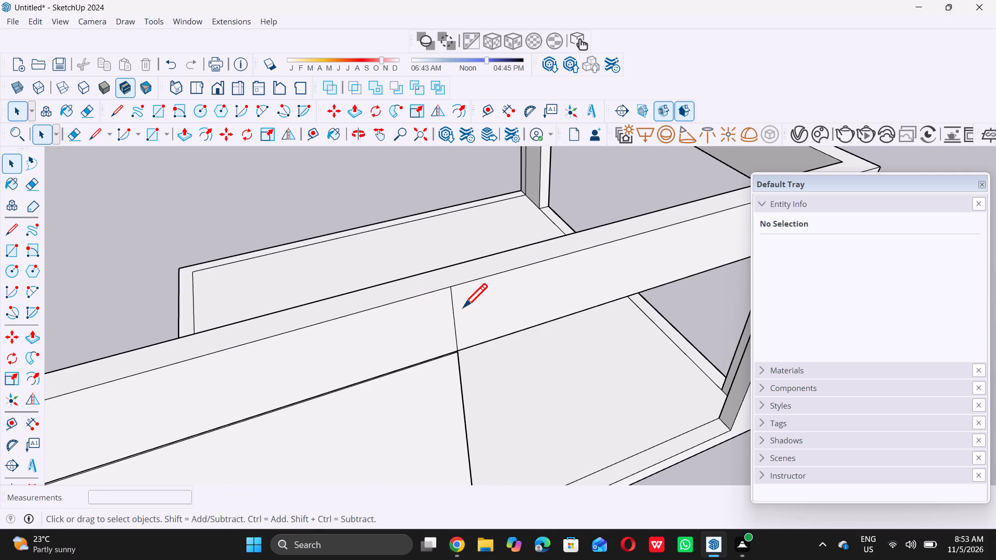
pyautogui.press('l')
pyautogui.tripleClick(448, 285)
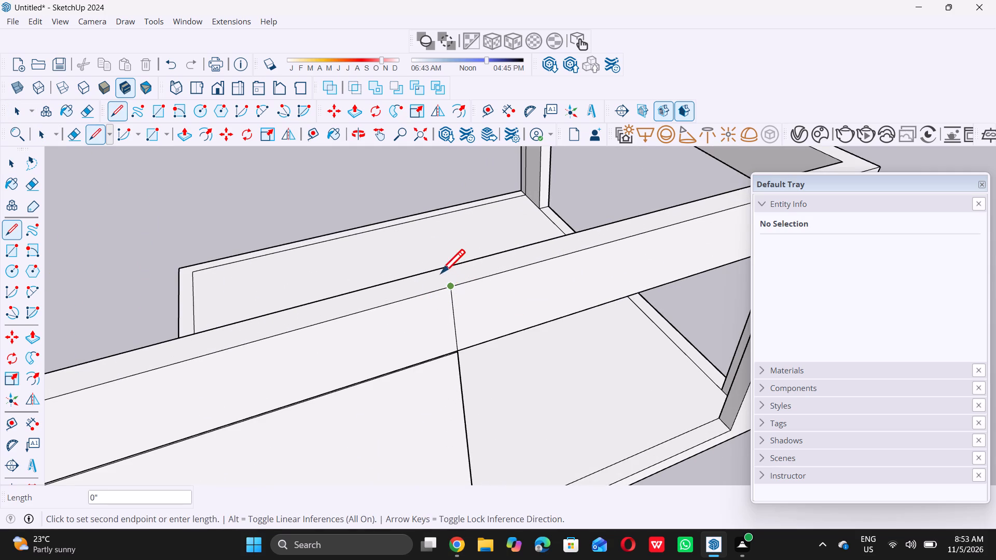
pyautogui.tripleClick(439, 268)
pyautogui.click(439, 267)
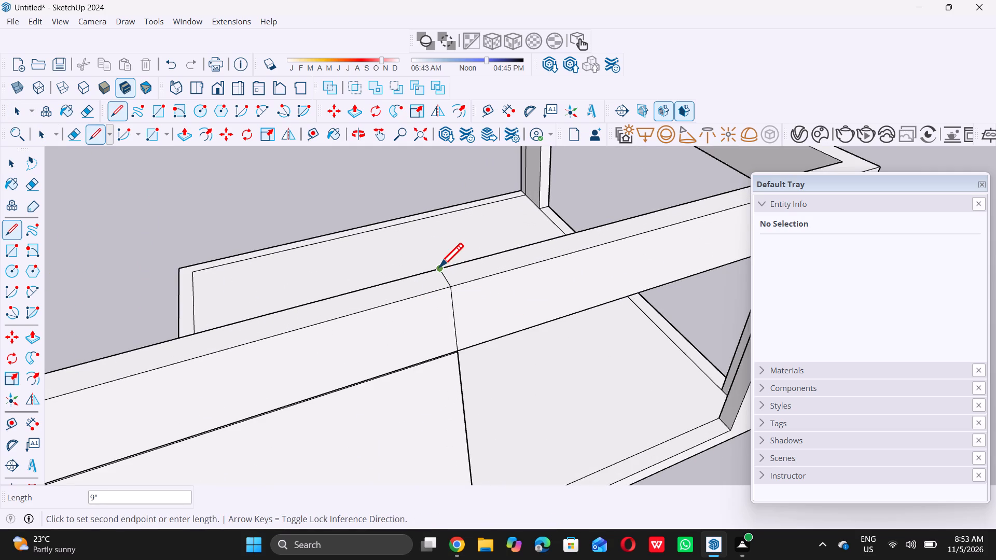
pyautogui.press('space')
pyautogui.scroll(-11, 449, 301)
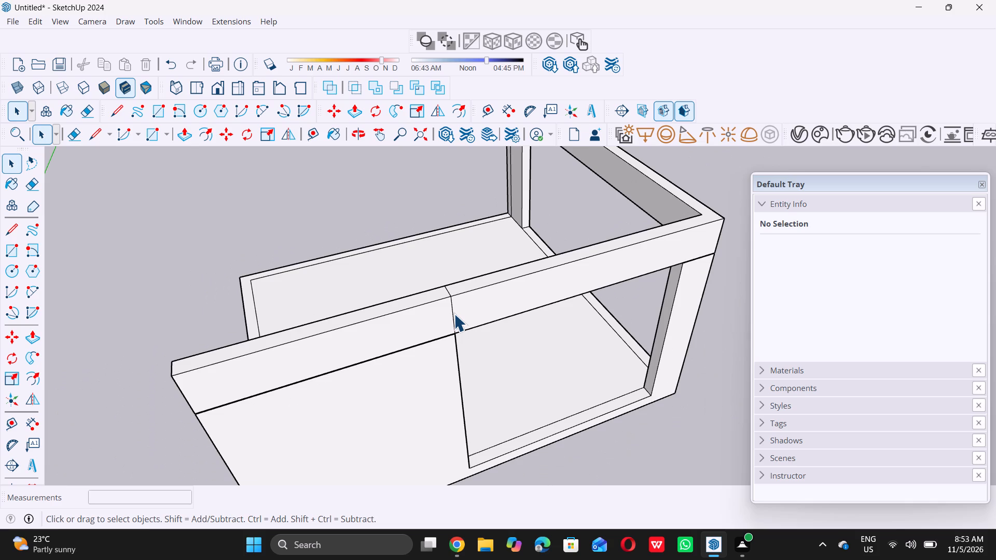
pyautogui.press('space')
# Push the top face of the beam section above the wall segment down 1/2".
pyautogui.scroll(-20, 454, 314)
pyautogui.scroll(-9, 454, 314)
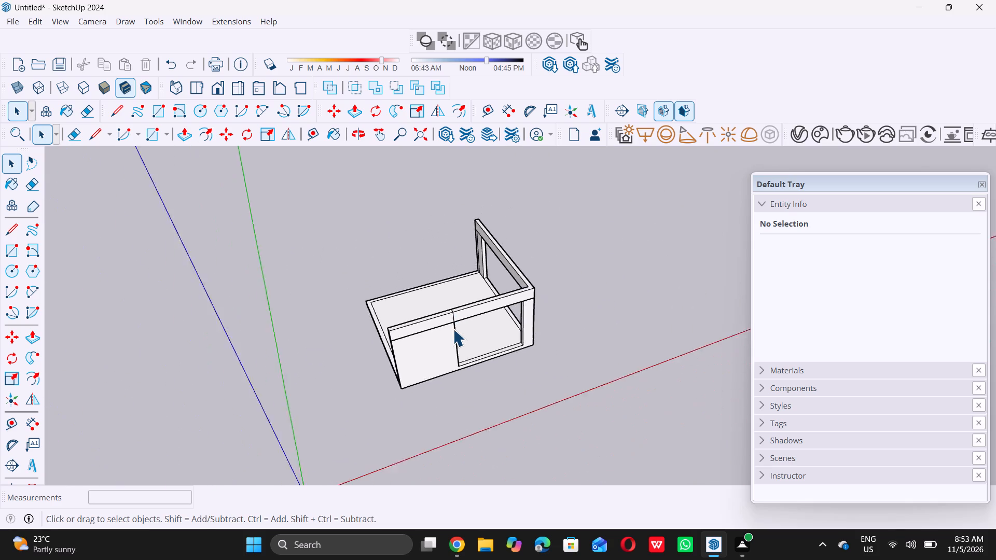
pyautogui.scroll(-1, 453, 329)
pyautogui.moveTo(451, 359); pyautogui.dragTo(446, 302, button='middle')
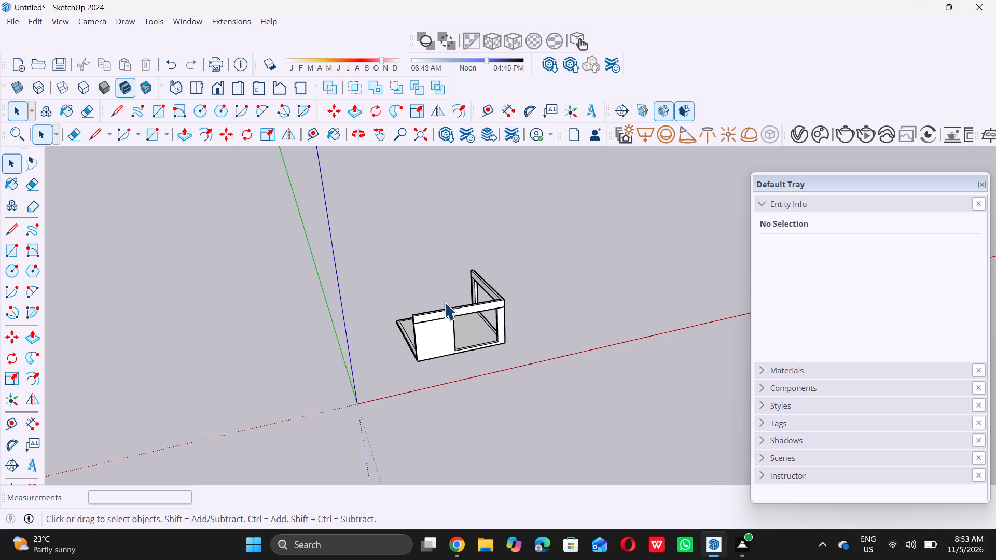
pyautogui.moveTo(383, 326); pyautogui.dragTo(449, 341, button='middle')
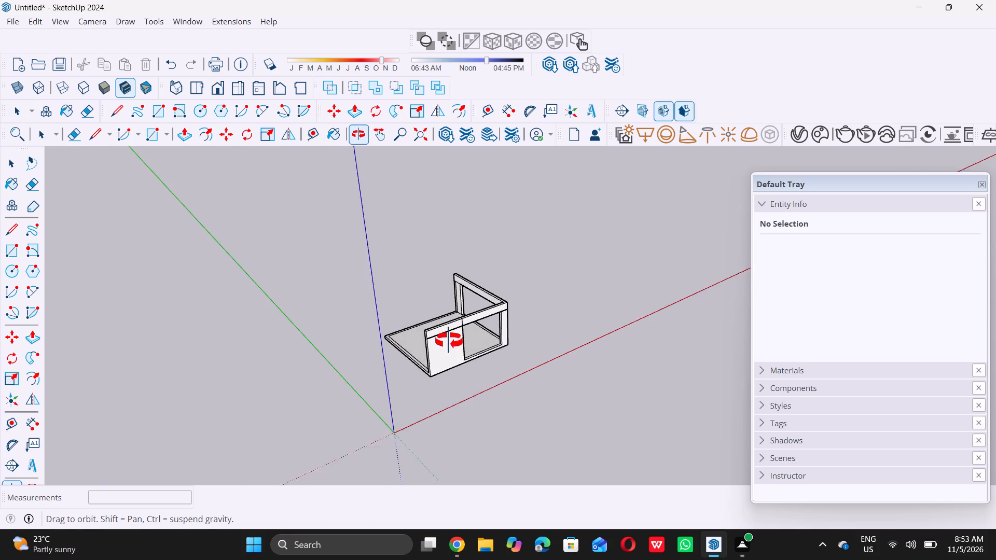
pyautogui.moveTo(449, 341); pyautogui.dragTo(452, 343, button='middle')
pyautogui.scroll(7, 452, 343)
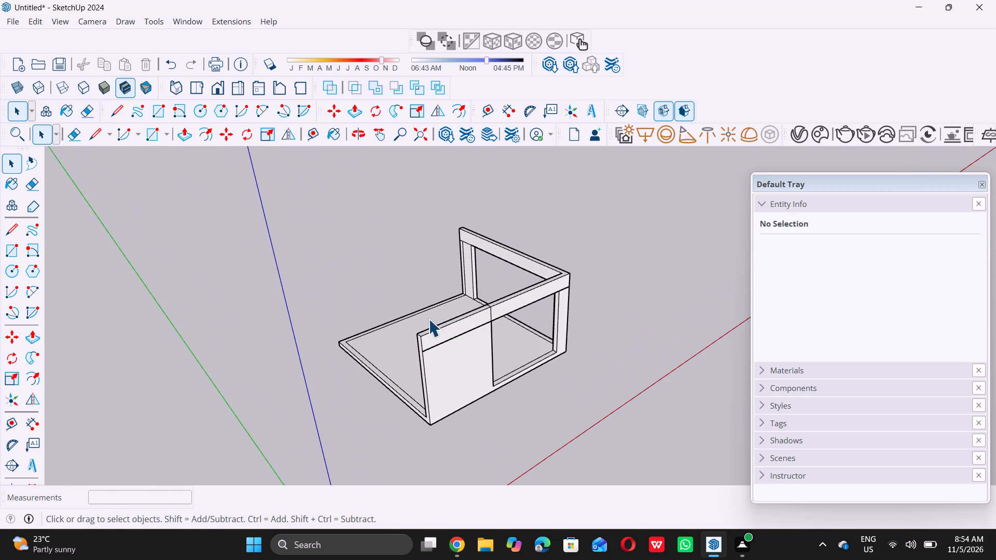
pyautogui.moveTo(428, 319); pyautogui.dragTo(451, 325, button='middle')
pyautogui.scroll(6, 453, 320)
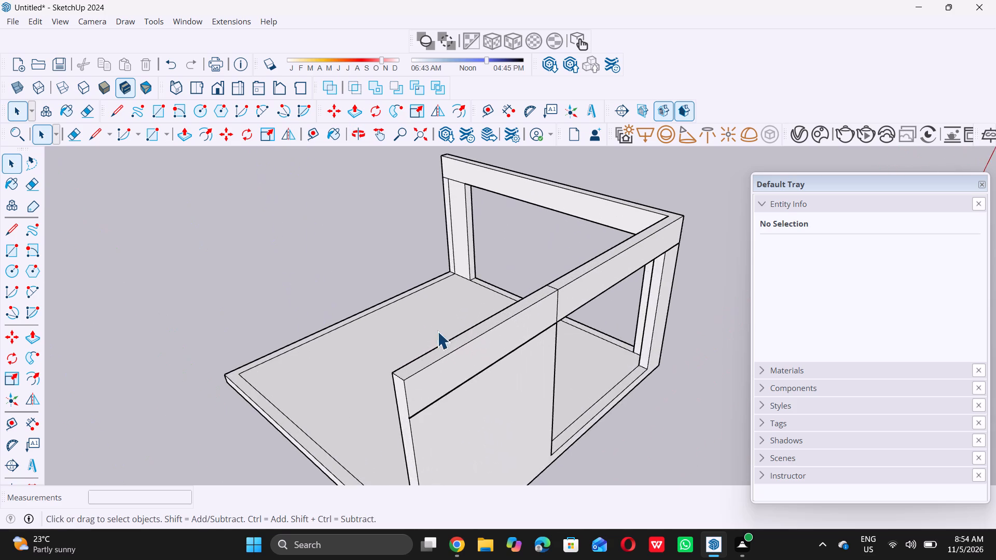
pyautogui.scroll(6, 449, 347)
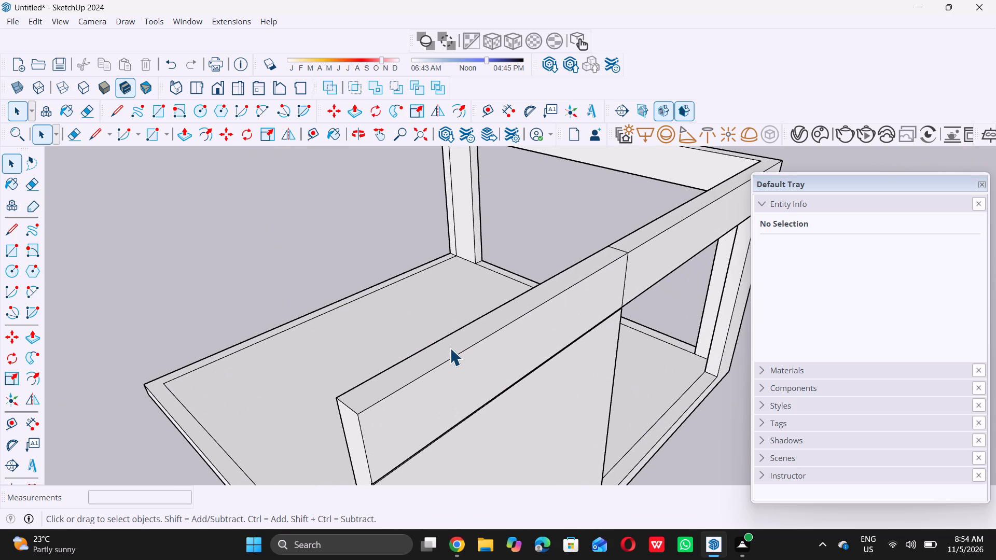
pyautogui.tripleClick(450, 348)
pyautogui.doubleClick(251, 214)
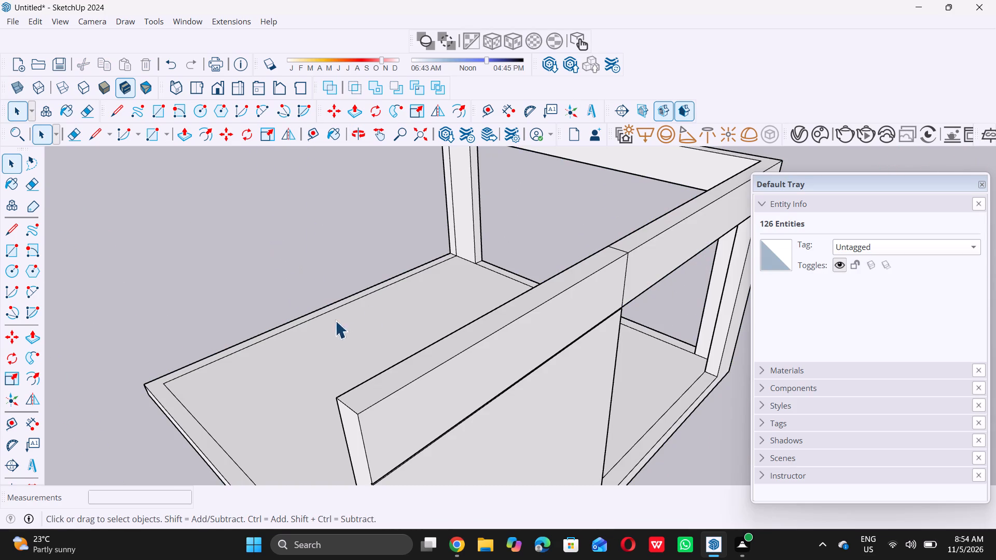
pyautogui.click(422, 362)
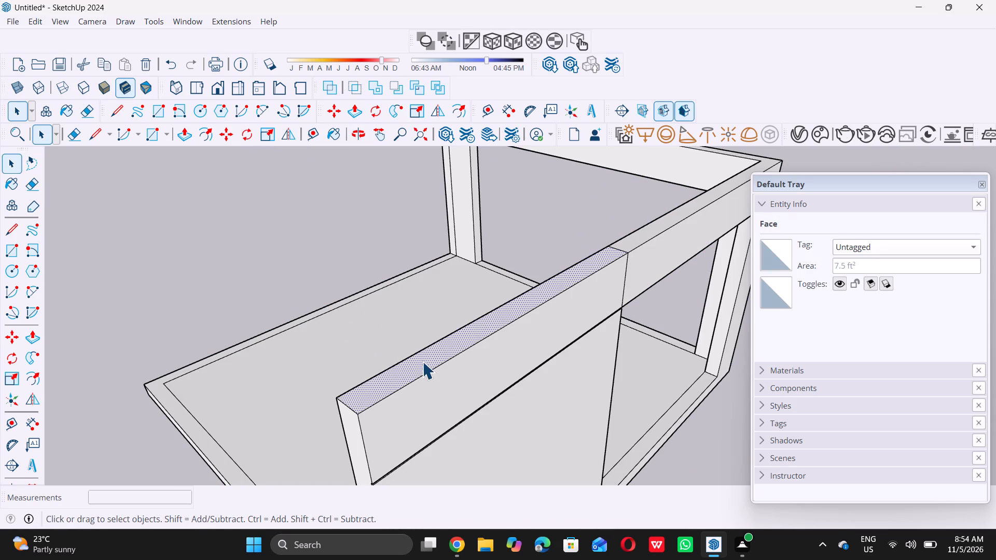
pyautogui.press('p')
pyautogui.doubleClick(422, 361)
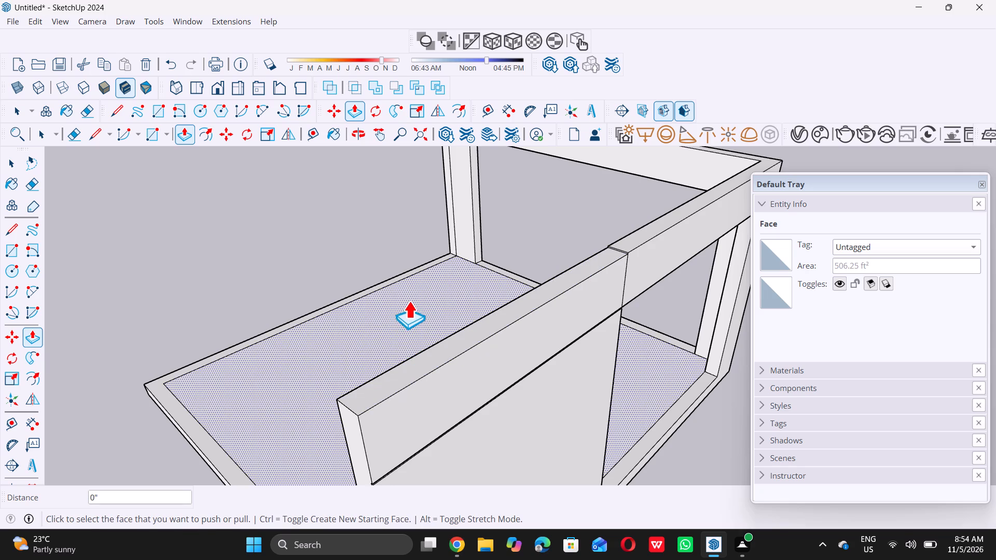
pyautogui.press('space')
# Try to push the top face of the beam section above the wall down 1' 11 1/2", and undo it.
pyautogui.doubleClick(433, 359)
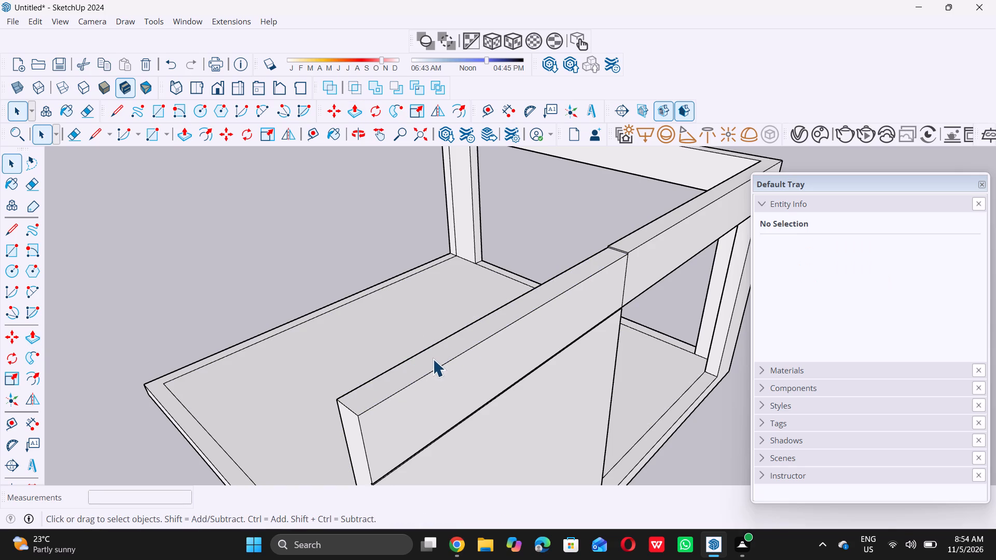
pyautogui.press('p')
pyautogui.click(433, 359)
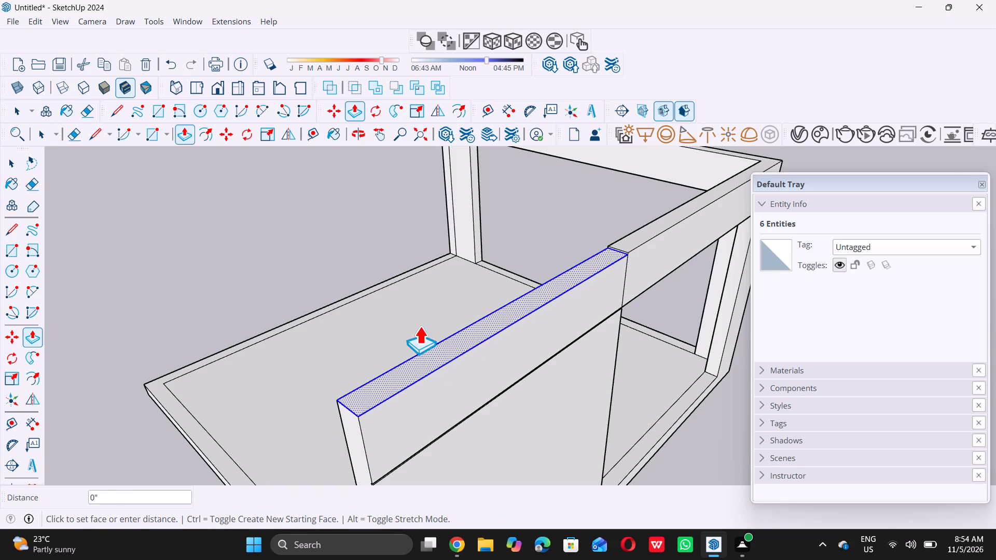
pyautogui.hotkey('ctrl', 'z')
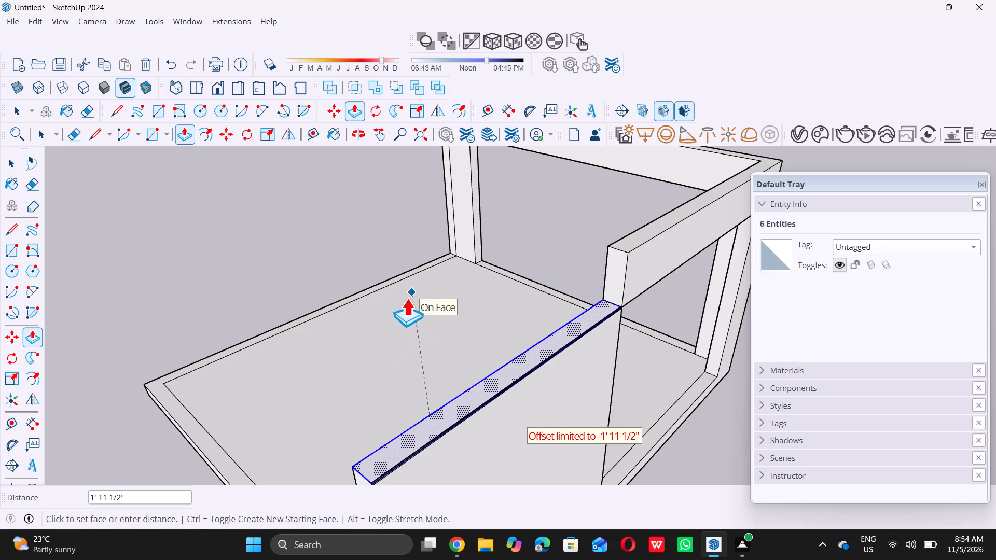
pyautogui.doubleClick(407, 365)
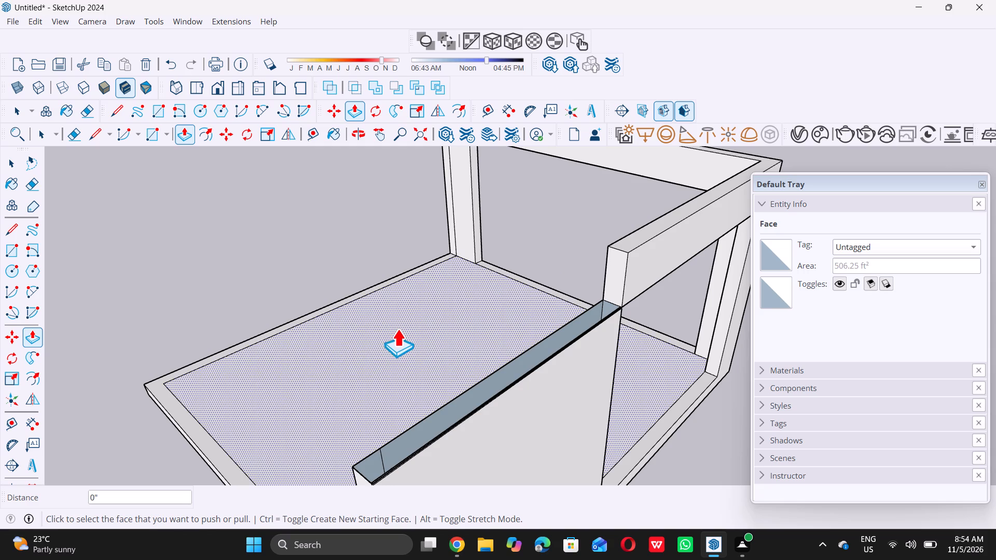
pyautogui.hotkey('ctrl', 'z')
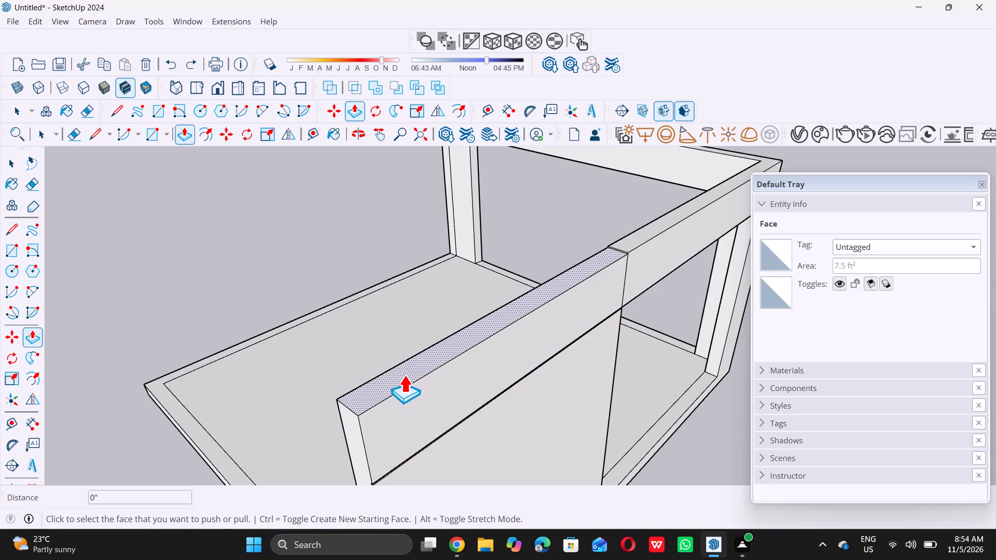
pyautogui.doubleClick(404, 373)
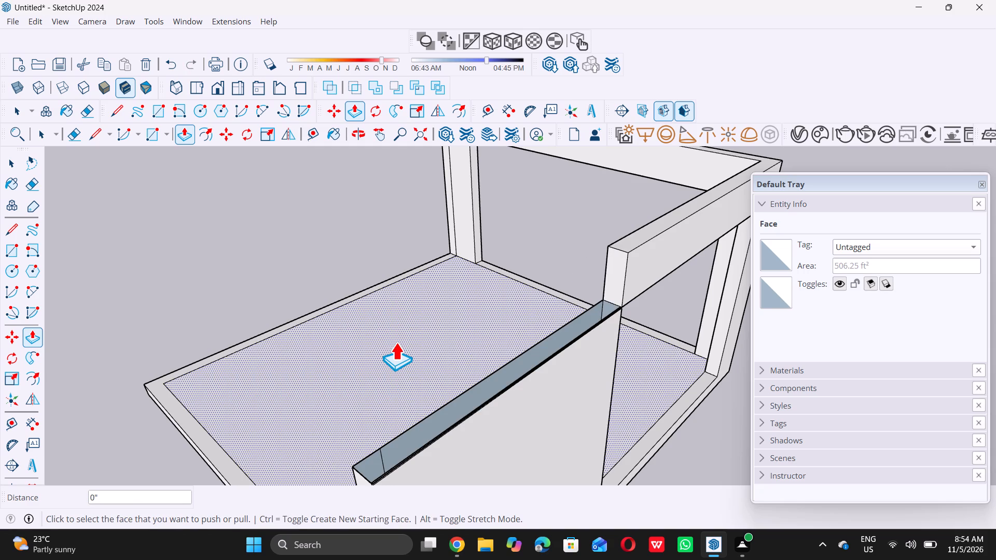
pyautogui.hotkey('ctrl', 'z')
# Pull the top face of the beam section above the wall segment up 10'.
pyautogui.doubleClick(417, 363)
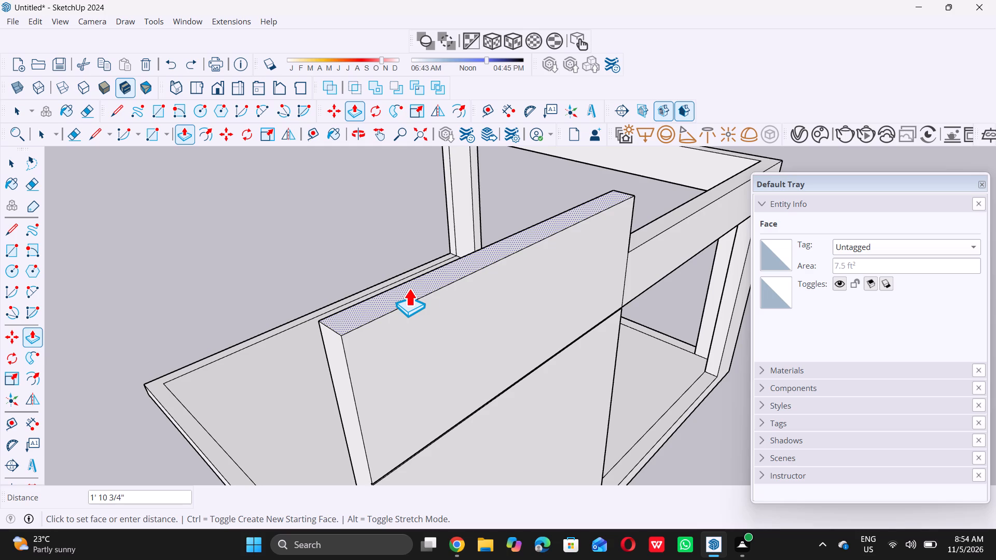
pyautogui.write('10')
pyautogui.press("'")
pyautogui.press('Return')
pyautogui.press('space')
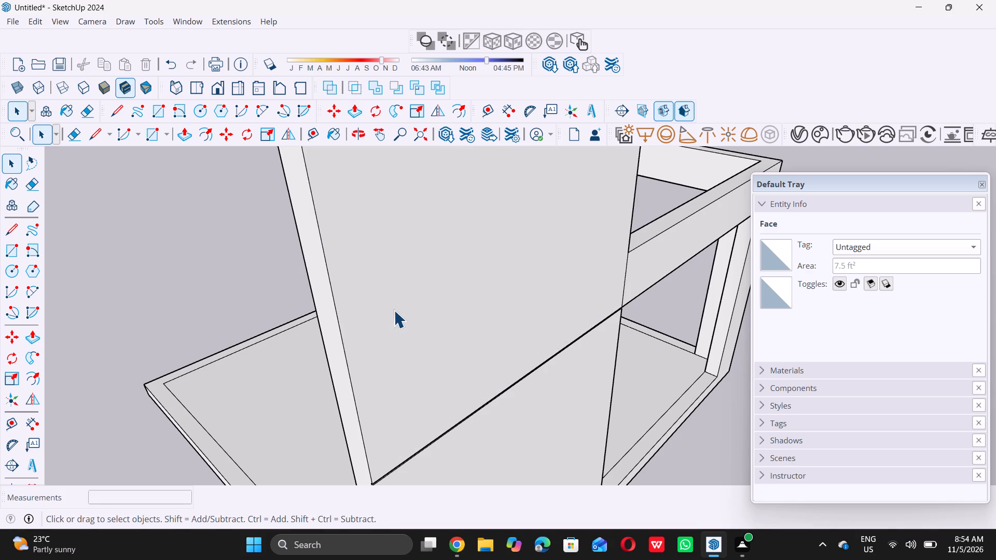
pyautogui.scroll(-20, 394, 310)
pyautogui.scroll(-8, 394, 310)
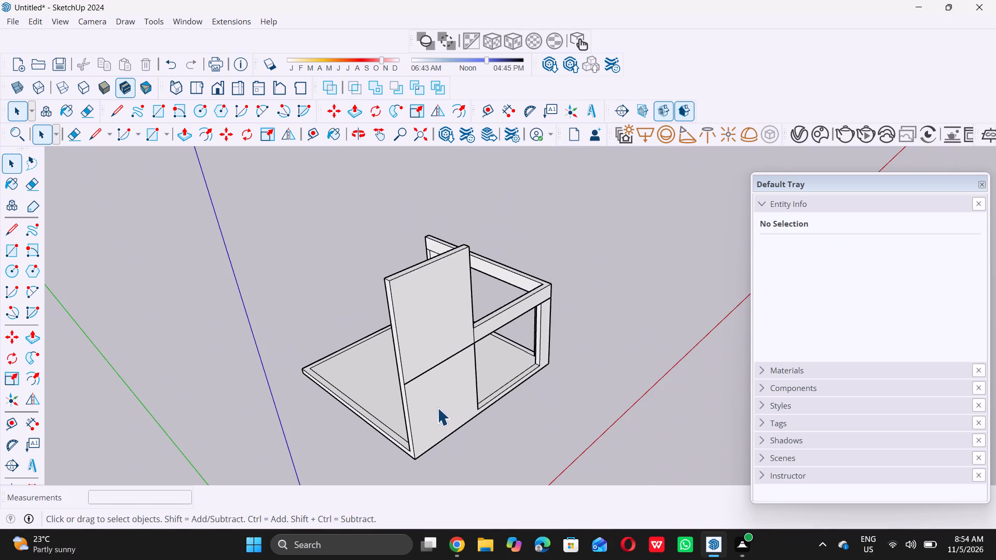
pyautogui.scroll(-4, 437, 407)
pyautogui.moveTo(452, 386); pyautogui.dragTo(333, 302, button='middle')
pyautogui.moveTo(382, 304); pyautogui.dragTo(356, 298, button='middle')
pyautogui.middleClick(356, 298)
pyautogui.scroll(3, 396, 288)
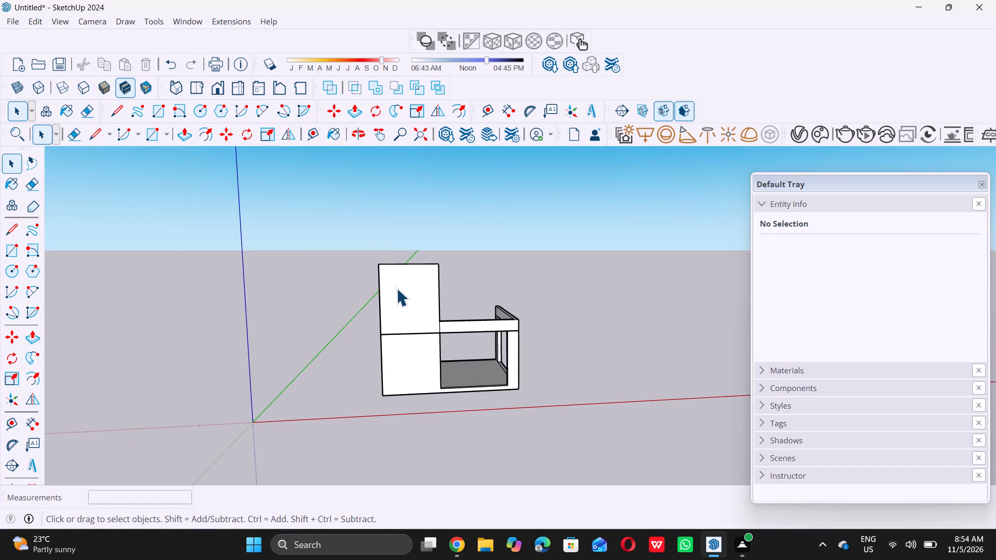
# Draw a 10' horizontal line across the upper wall face, about midway up, from one vertical edge to the other.
pyautogui.scroll(6, 396, 288)
pyautogui.press('l')
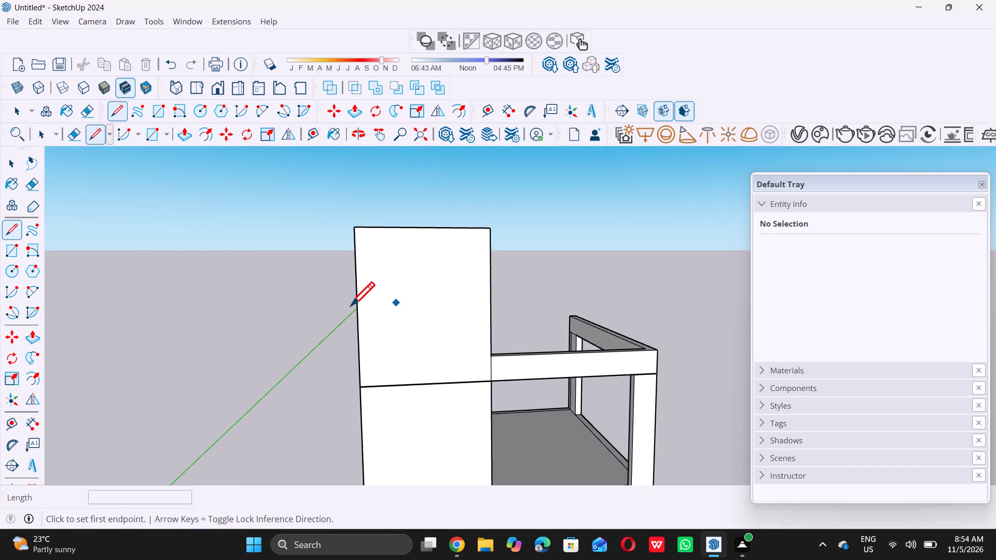
pyautogui.doubleClick(358, 307)
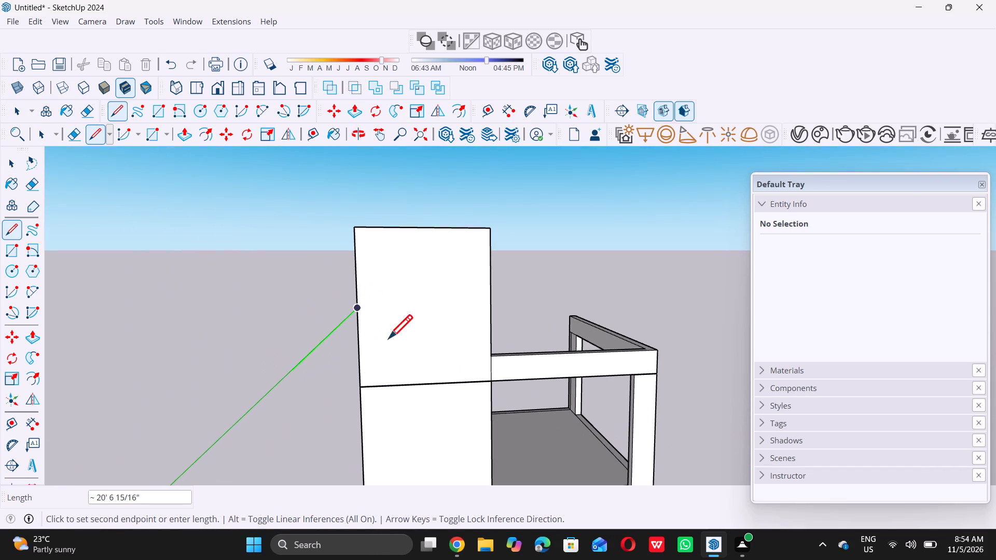
pyautogui.doubleClick(491, 302)
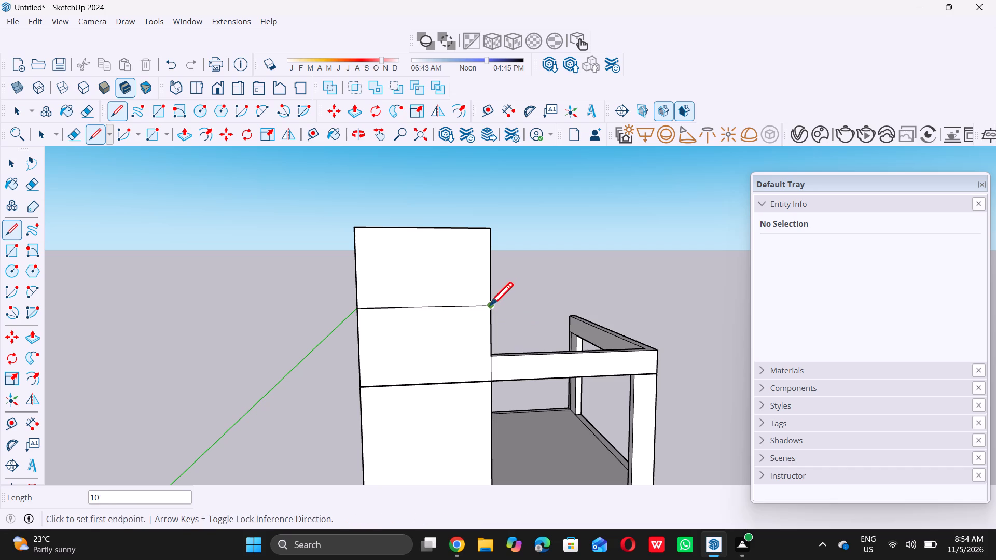
pyautogui.press('space')
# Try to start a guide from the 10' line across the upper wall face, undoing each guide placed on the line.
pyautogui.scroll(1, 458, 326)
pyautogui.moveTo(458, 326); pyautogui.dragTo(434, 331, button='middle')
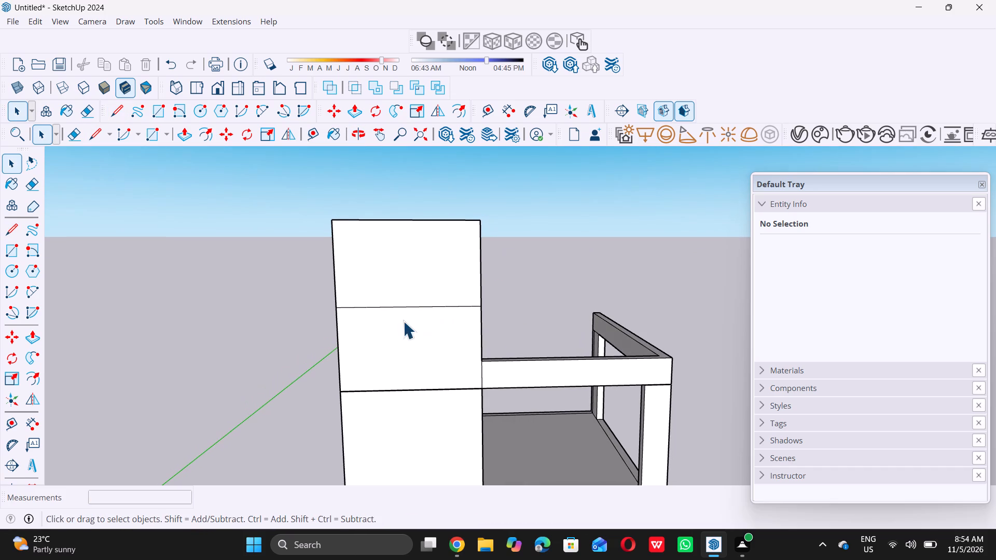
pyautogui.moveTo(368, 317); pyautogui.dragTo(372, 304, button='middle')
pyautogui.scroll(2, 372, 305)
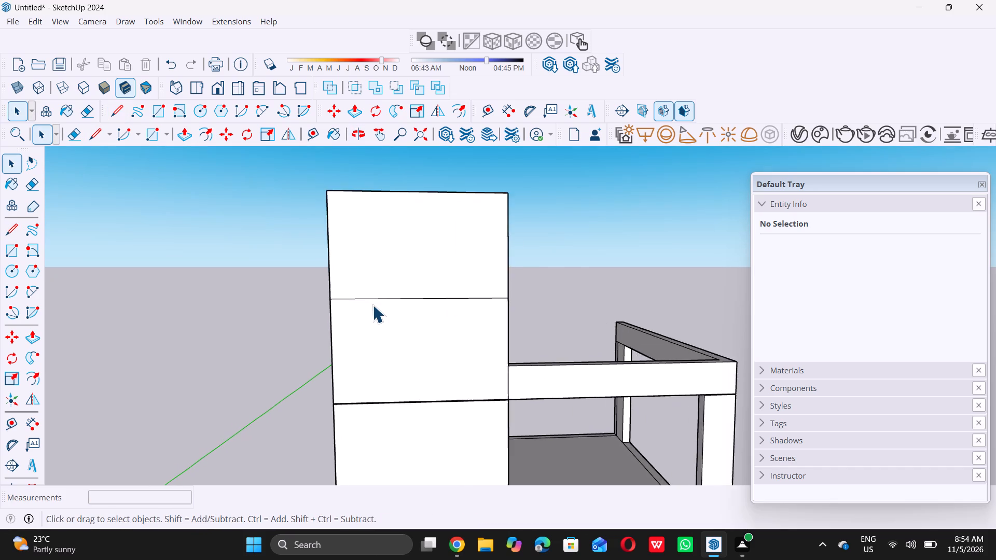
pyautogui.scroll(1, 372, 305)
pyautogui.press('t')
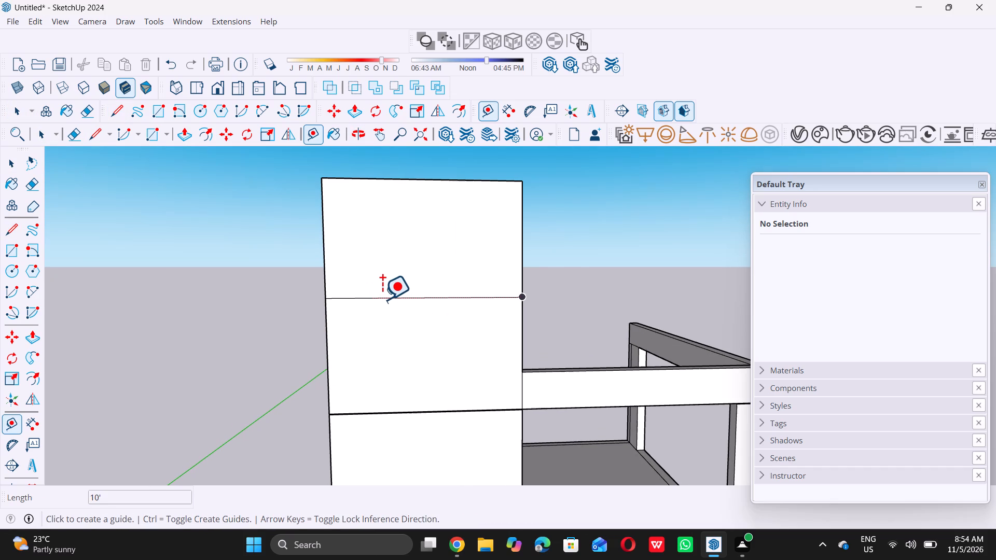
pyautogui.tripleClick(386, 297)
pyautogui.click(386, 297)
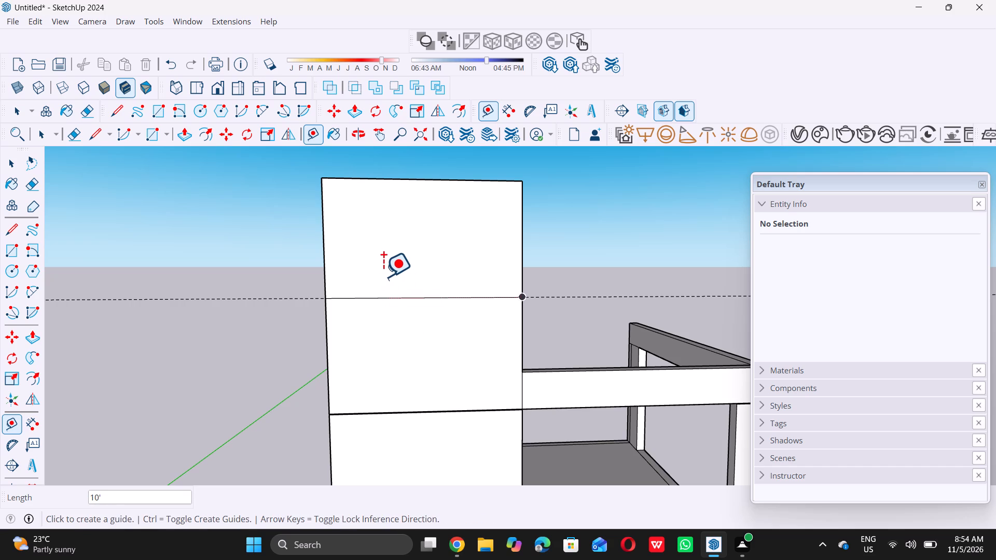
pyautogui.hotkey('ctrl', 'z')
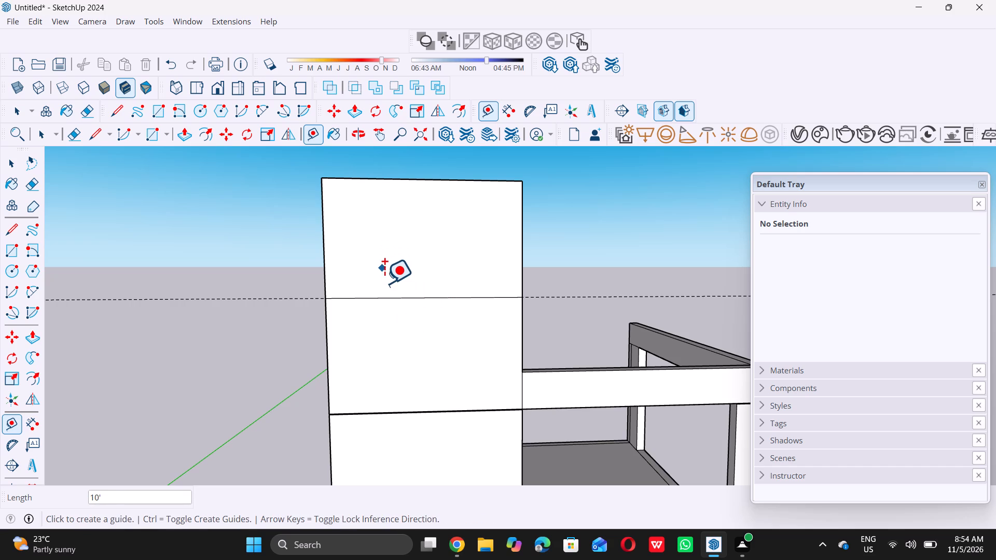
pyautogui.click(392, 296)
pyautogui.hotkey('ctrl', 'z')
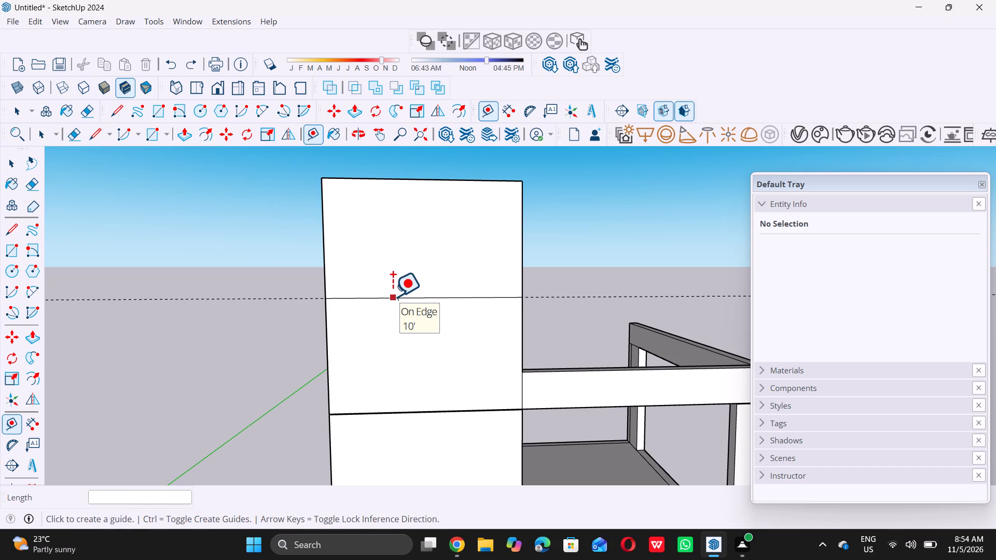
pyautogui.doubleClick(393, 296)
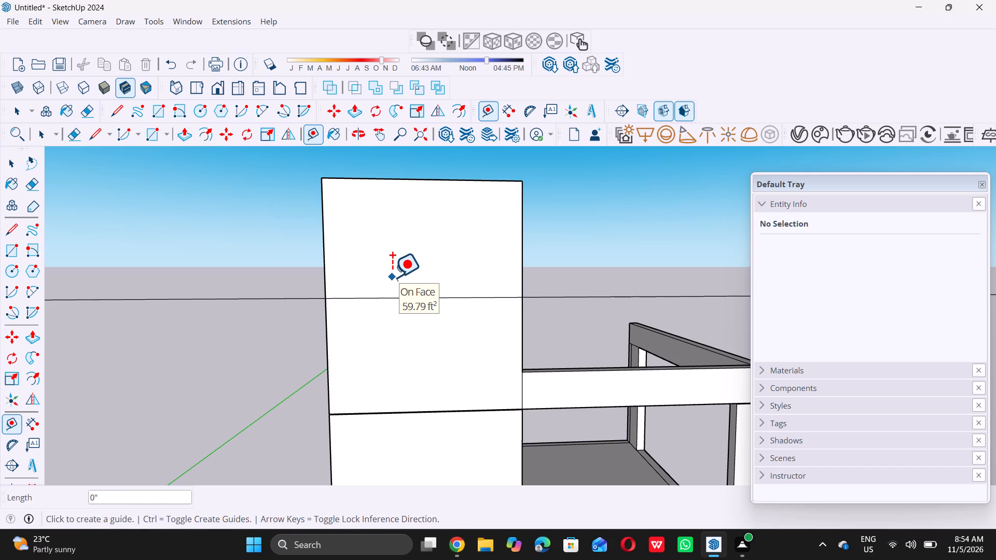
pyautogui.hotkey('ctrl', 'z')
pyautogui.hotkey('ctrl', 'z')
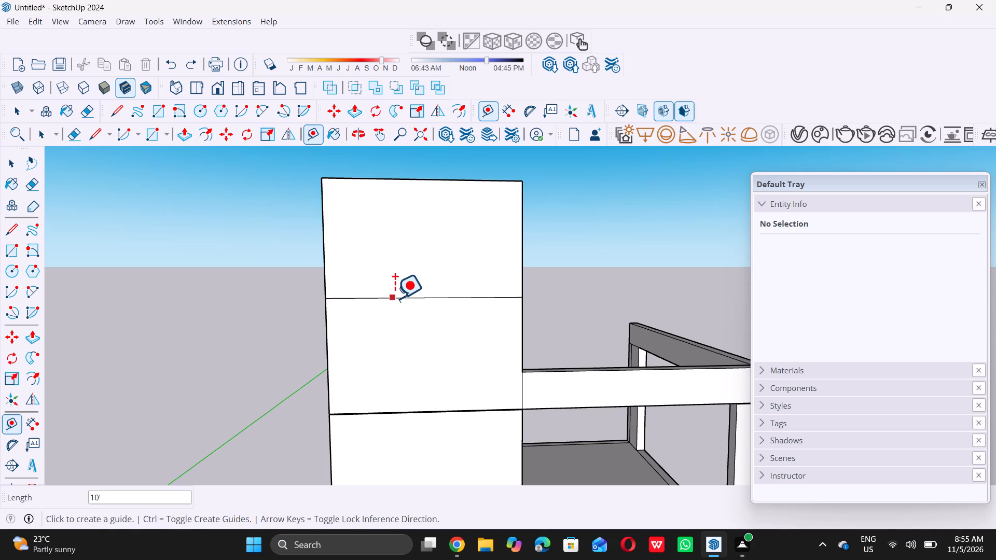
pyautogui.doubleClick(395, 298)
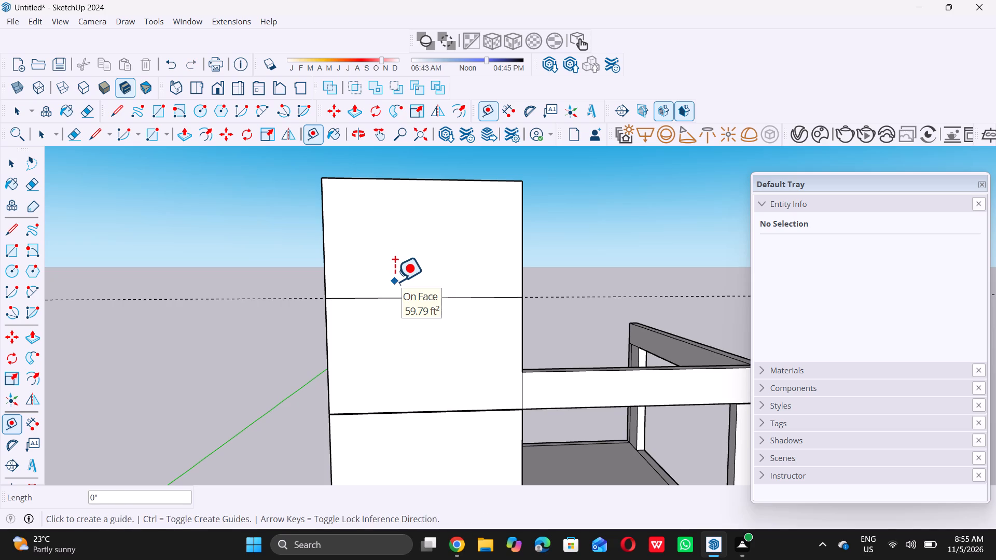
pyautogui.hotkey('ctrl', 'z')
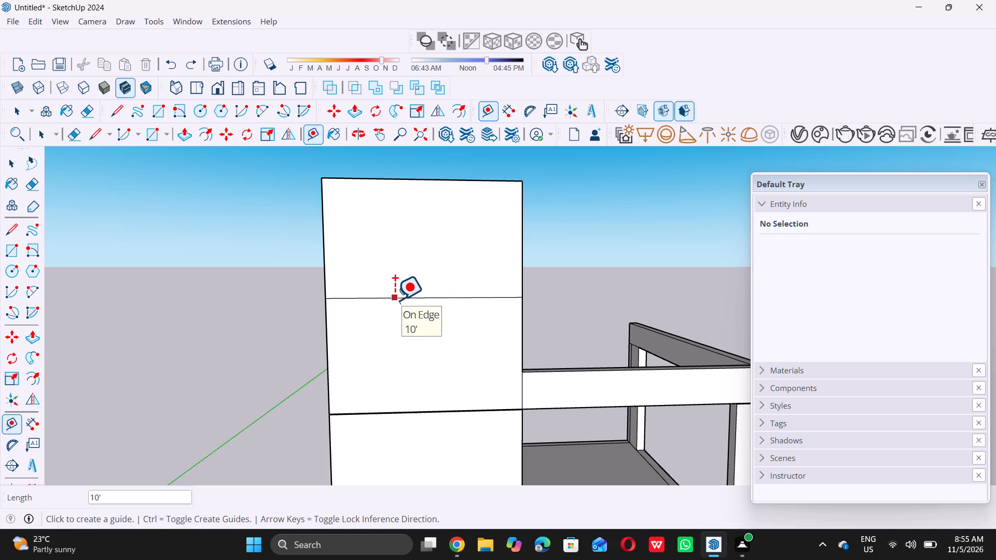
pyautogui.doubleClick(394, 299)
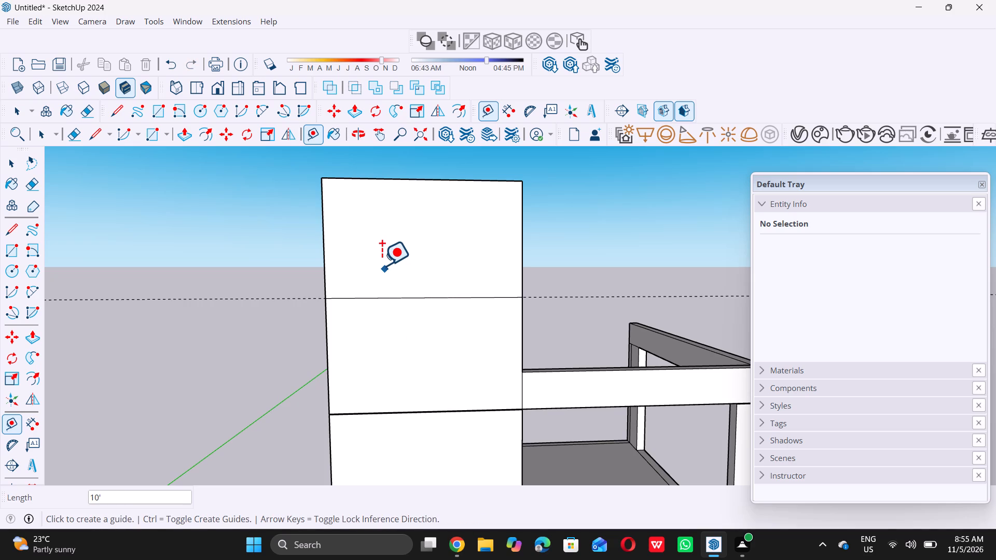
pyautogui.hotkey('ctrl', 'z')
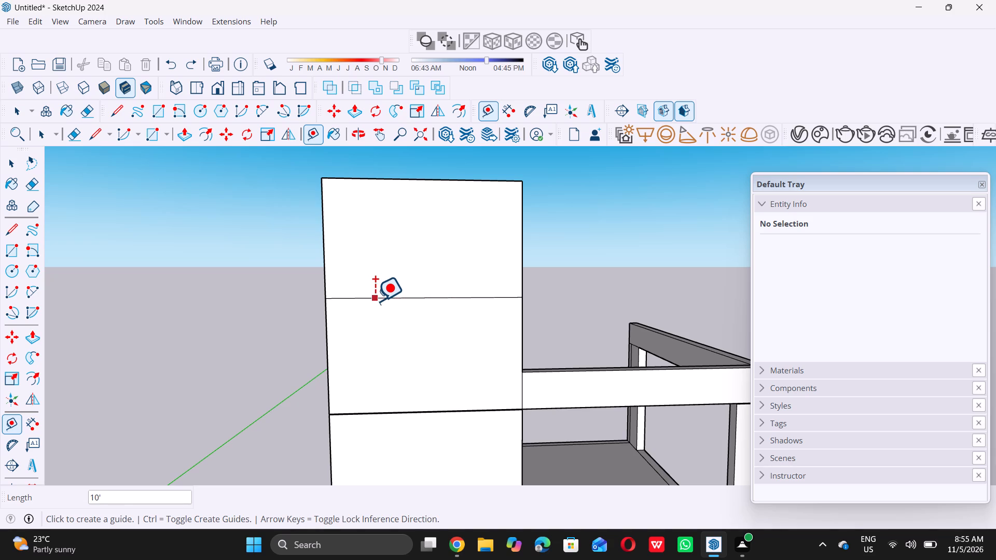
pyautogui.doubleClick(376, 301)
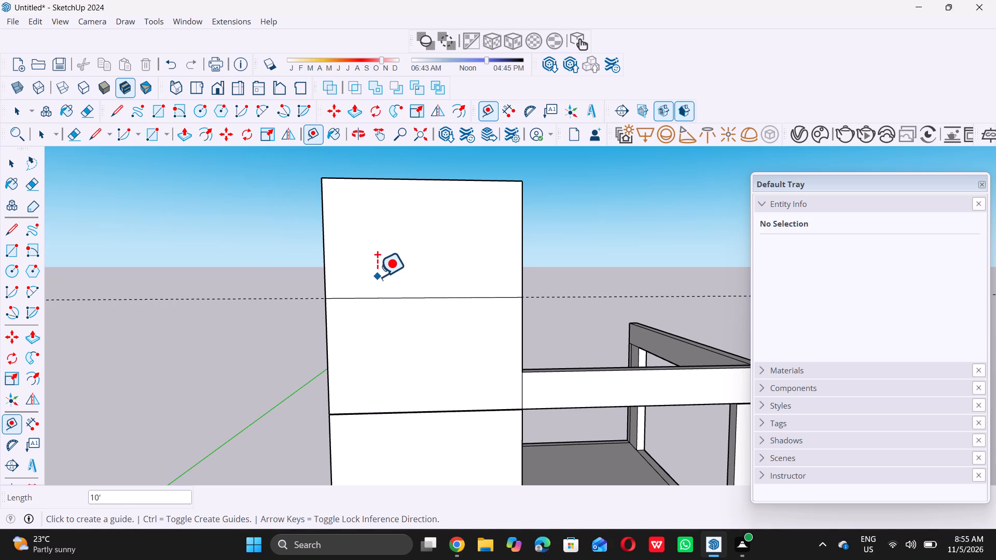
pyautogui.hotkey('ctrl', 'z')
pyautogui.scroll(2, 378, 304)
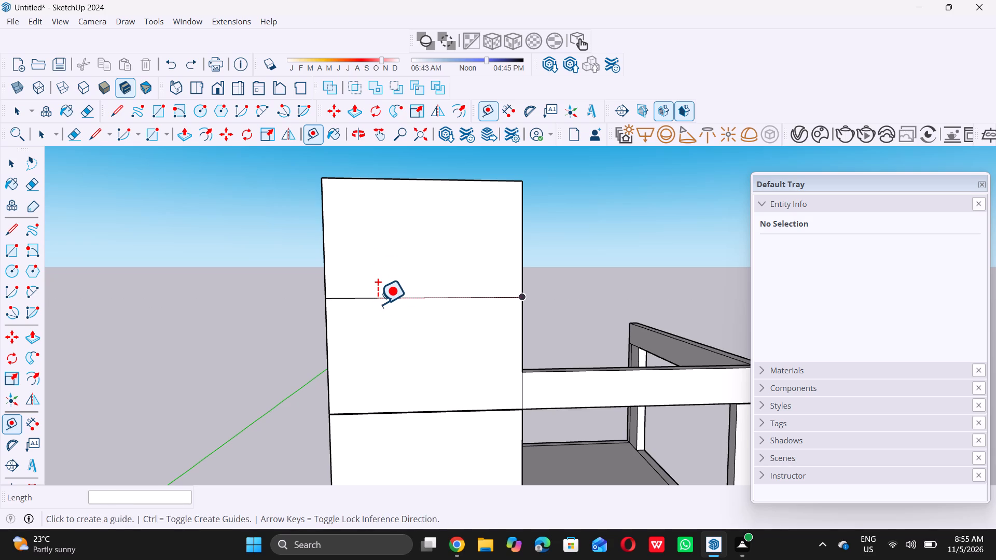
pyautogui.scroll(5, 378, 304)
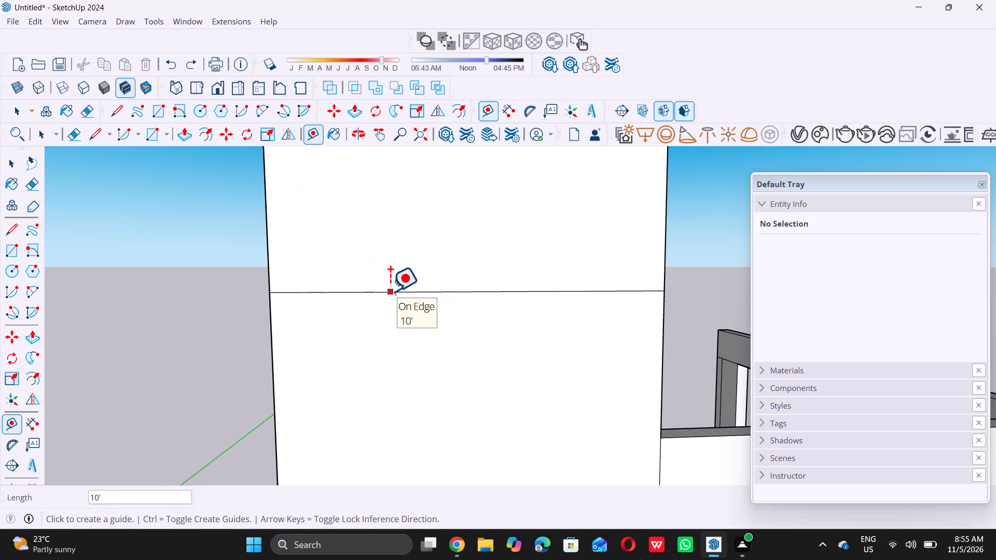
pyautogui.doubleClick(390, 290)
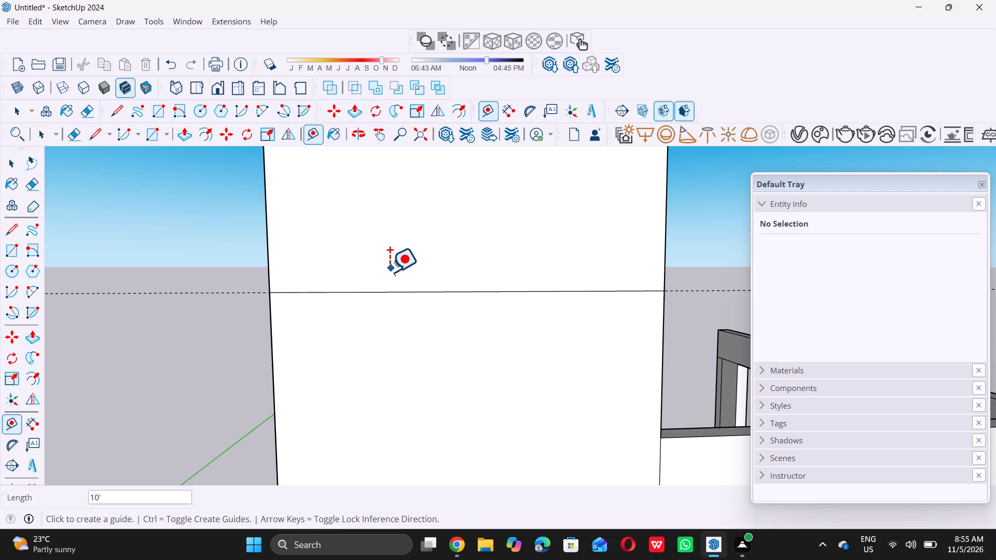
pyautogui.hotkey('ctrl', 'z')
# Place a parallel guide 0.5" above the 10' line on the upper wall face.
pyautogui.click(384, 295)
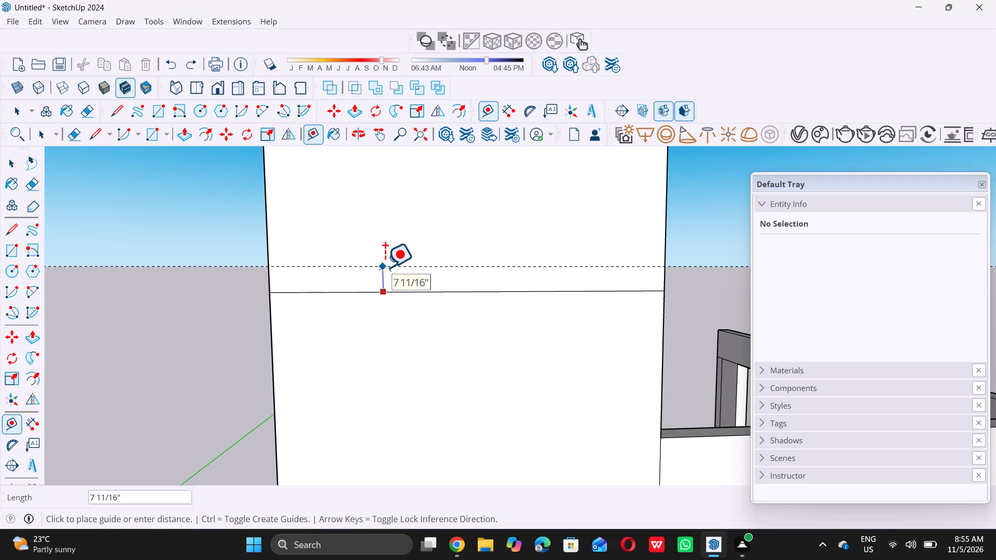
pyautogui.write('0.5')
pyautogui.hotkey('shift', '"')
pyautogui.press('Return')
pyautogui.press('space')
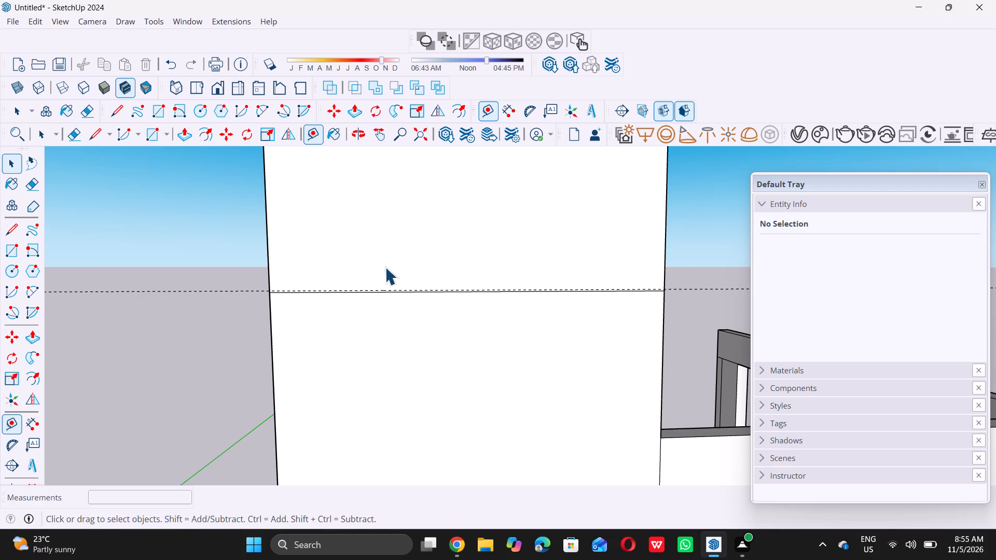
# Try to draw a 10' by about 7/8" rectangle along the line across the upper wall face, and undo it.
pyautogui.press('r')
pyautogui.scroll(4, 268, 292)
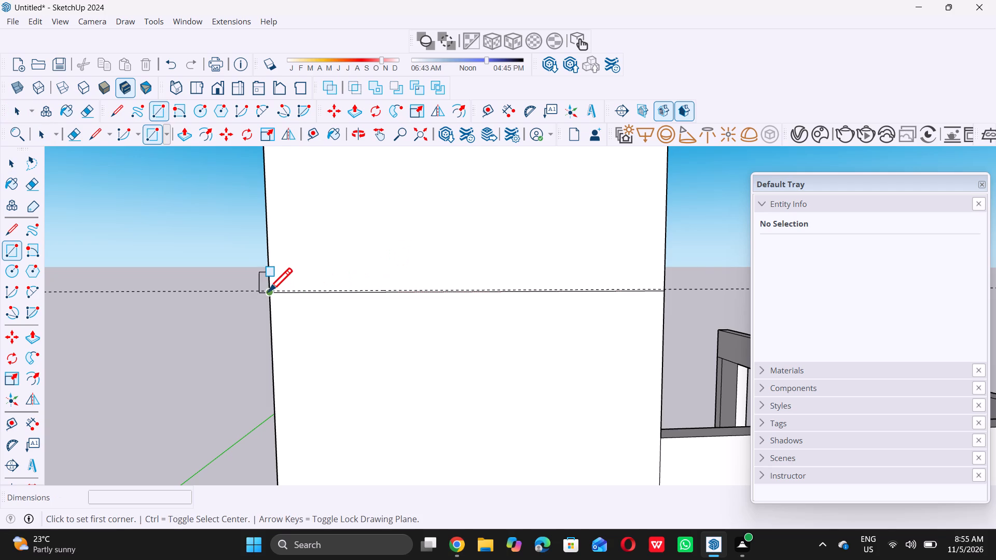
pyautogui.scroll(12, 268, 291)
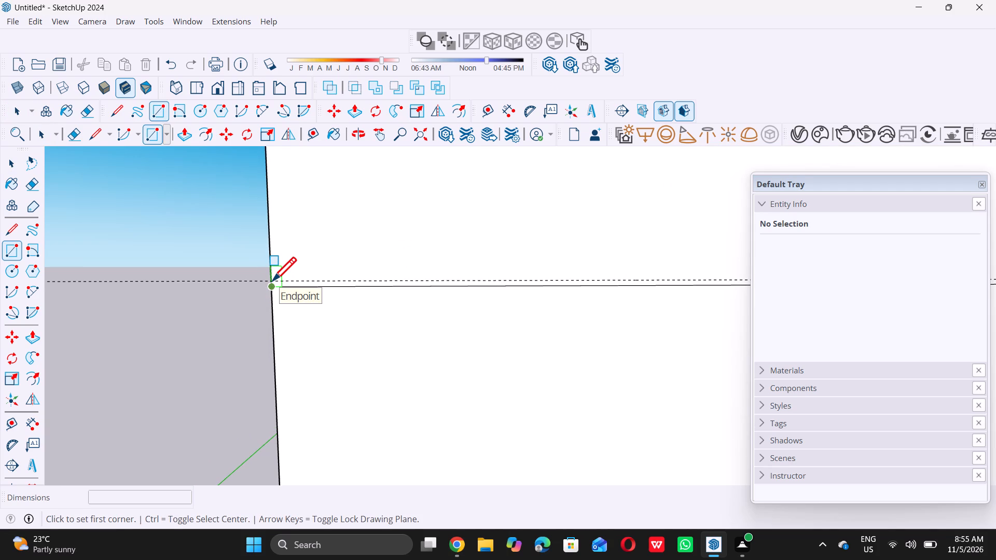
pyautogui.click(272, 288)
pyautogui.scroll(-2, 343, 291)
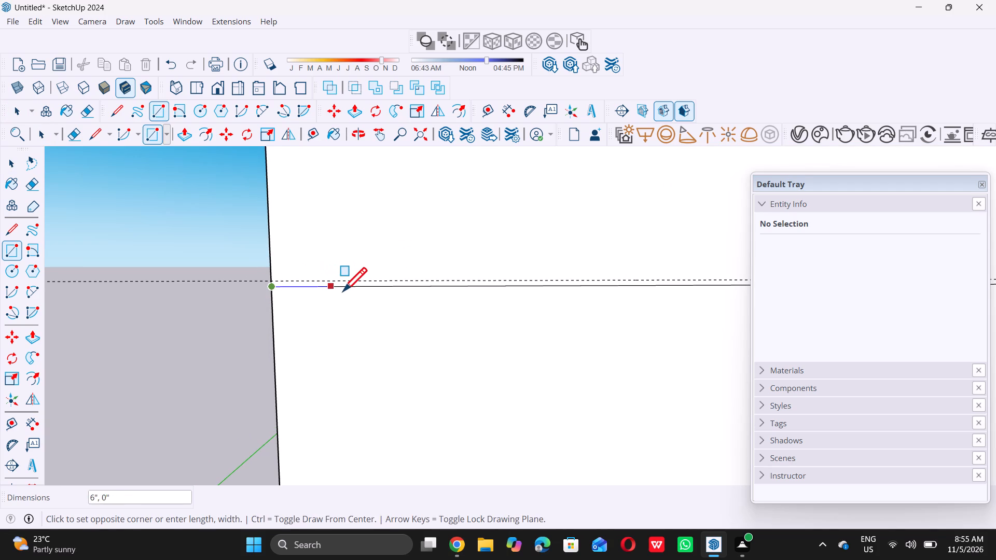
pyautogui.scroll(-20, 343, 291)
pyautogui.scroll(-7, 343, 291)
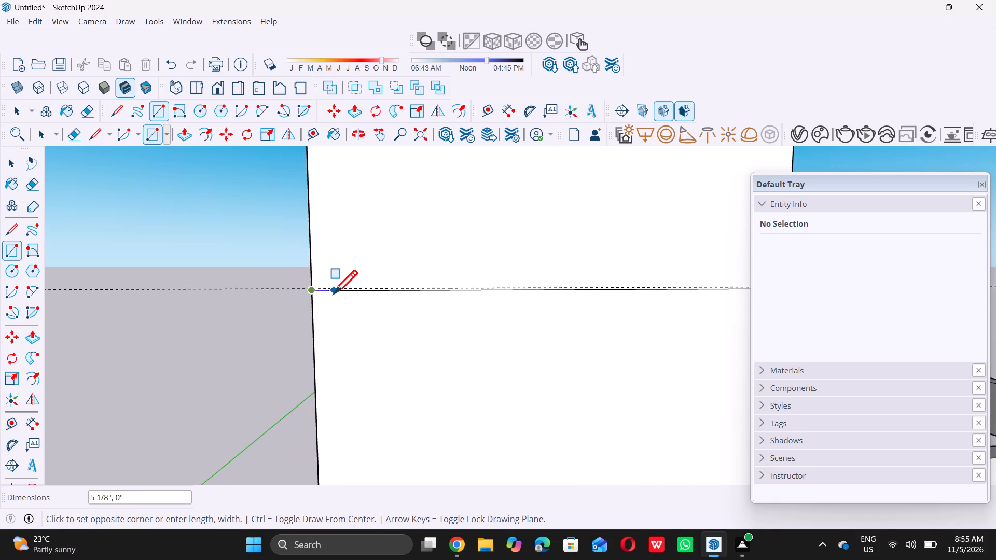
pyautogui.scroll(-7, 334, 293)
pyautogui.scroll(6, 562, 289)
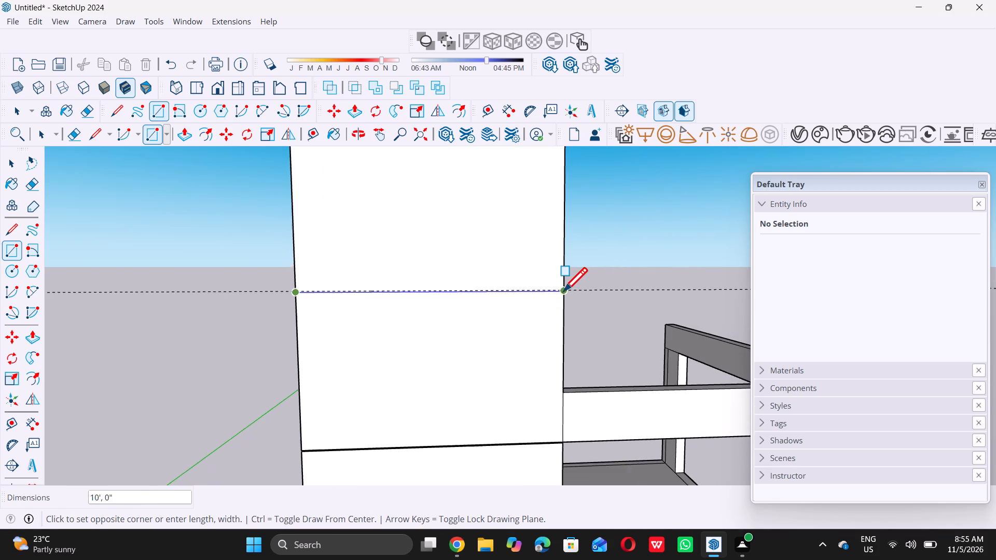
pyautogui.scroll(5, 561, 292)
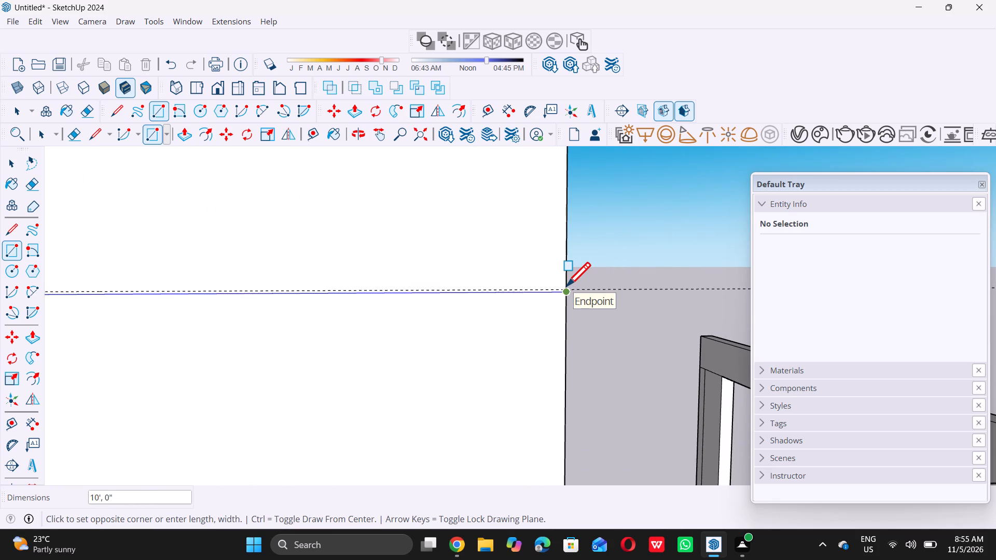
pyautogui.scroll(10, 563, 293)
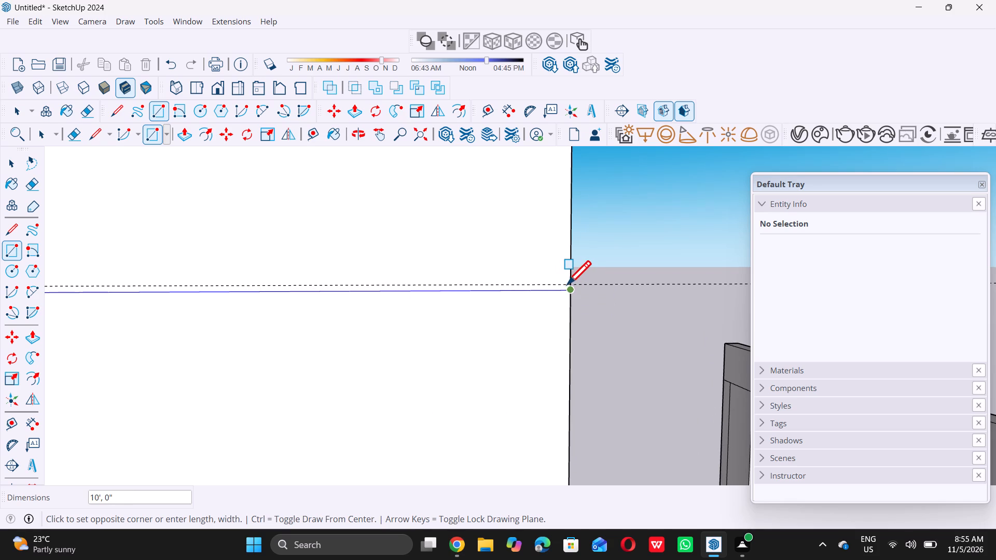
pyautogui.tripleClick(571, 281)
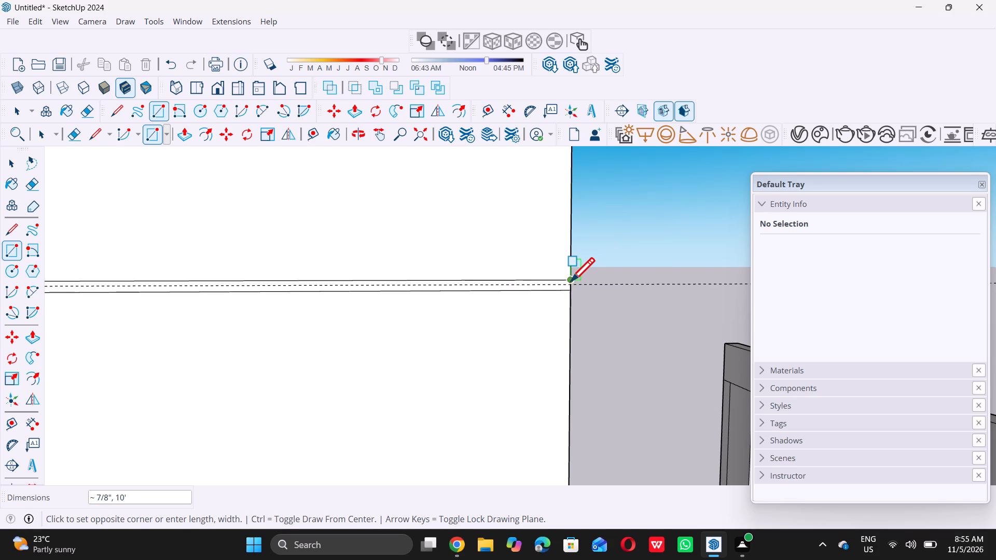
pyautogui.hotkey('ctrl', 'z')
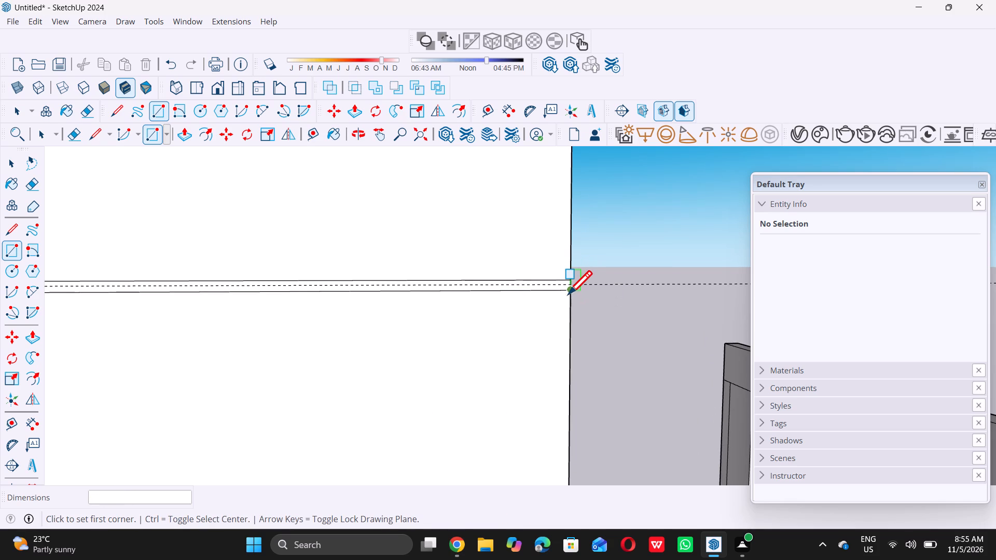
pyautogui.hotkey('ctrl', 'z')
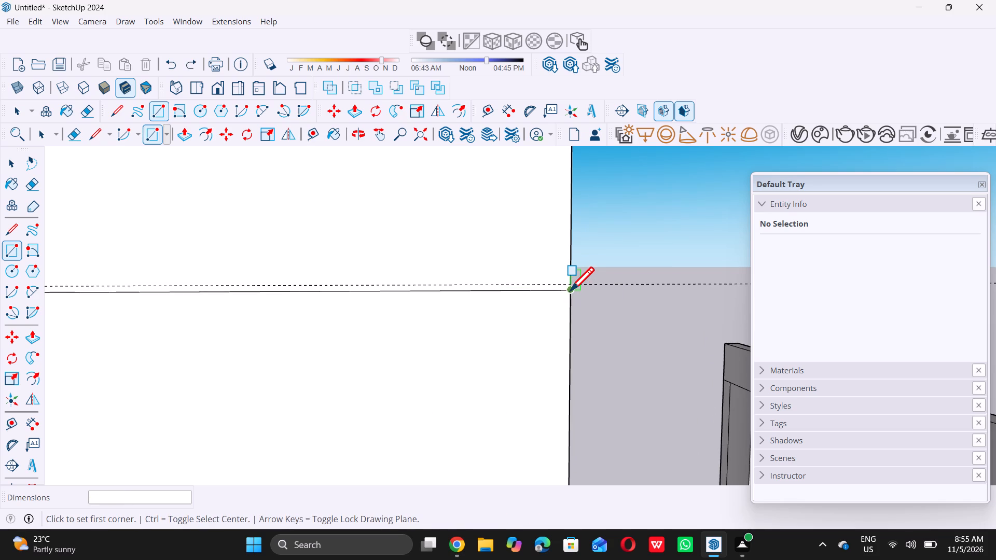
# Draw a 10' long rectangular strip across the upper wall face, between the horizontal line and the 0.5" guide above it.
pyautogui.doubleClick(571, 290)
pyautogui.scroll(-8, 492, 287)
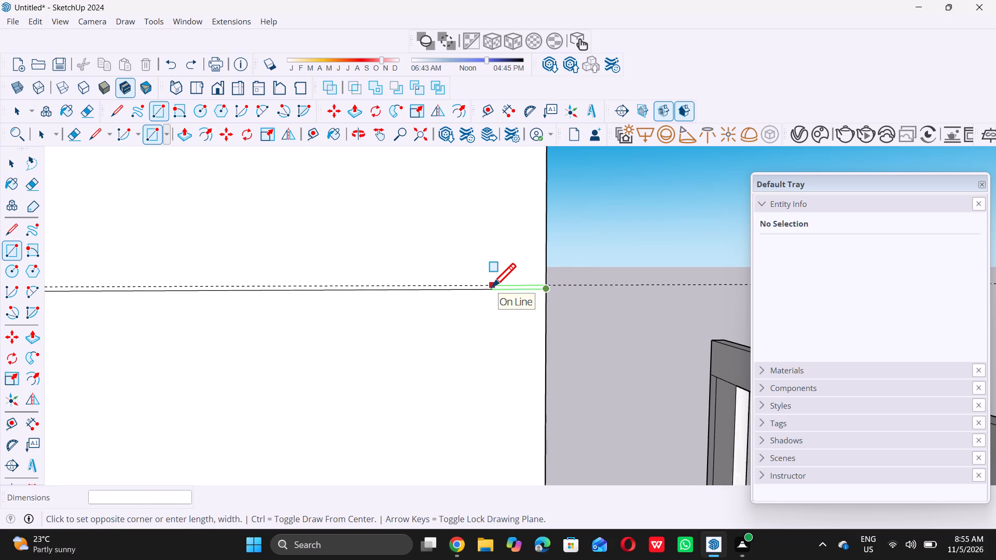
pyautogui.scroll(-17, 492, 287)
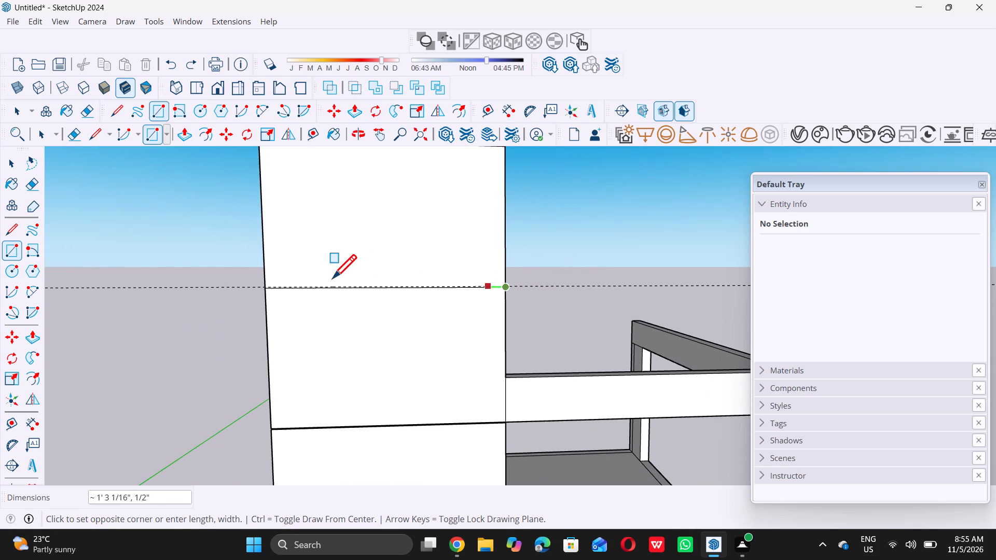
pyautogui.scroll(7, 282, 285)
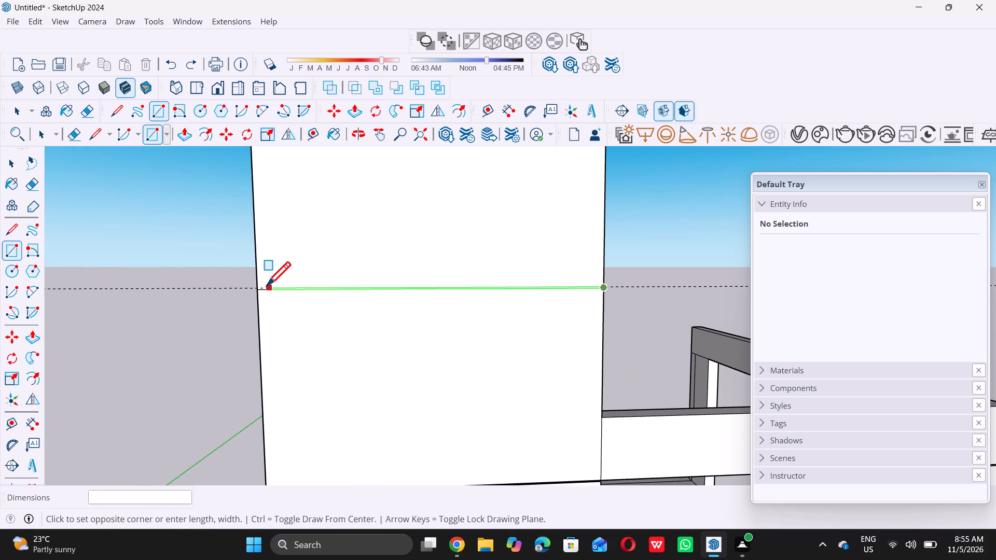
pyautogui.scroll(6, 267, 285)
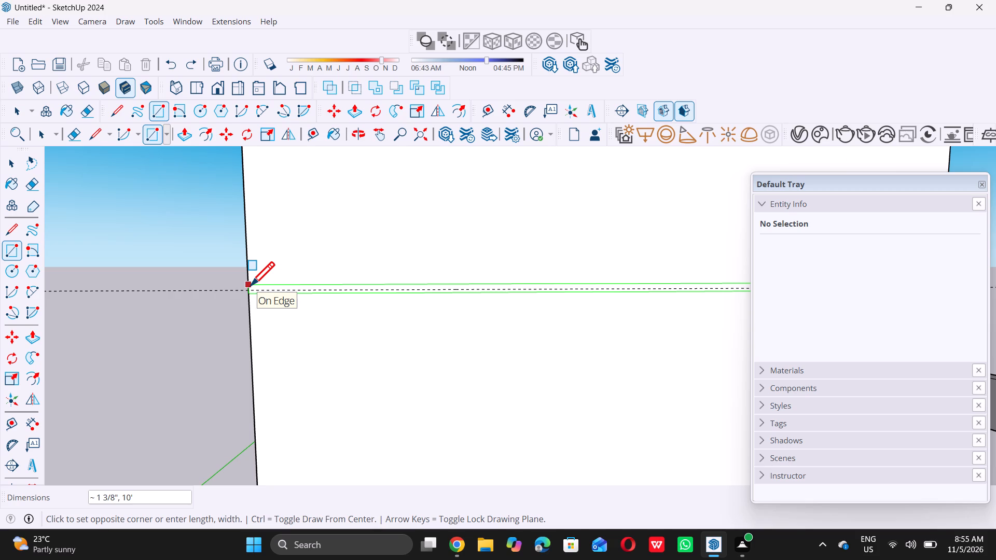
pyautogui.scroll(4, 250, 285)
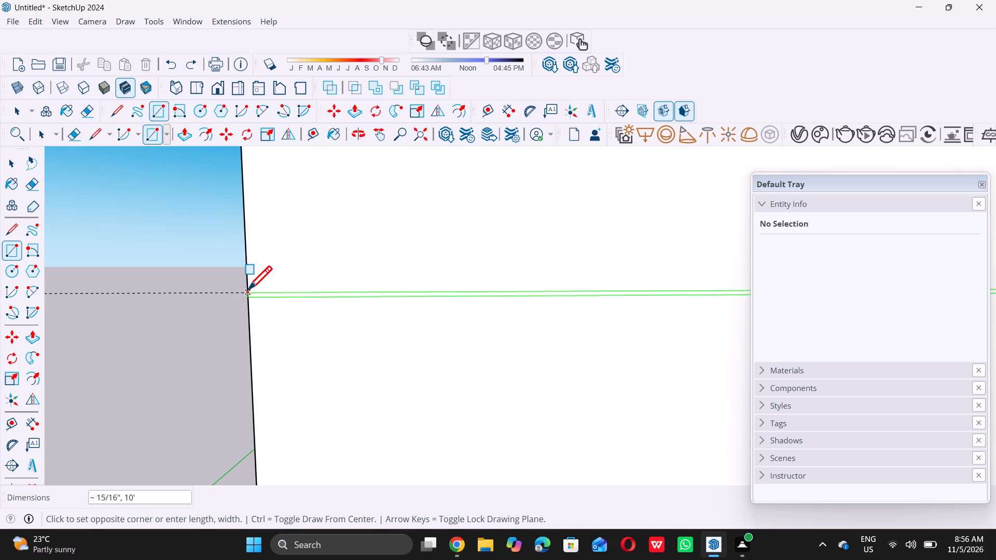
pyautogui.tripleClick(248, 289)
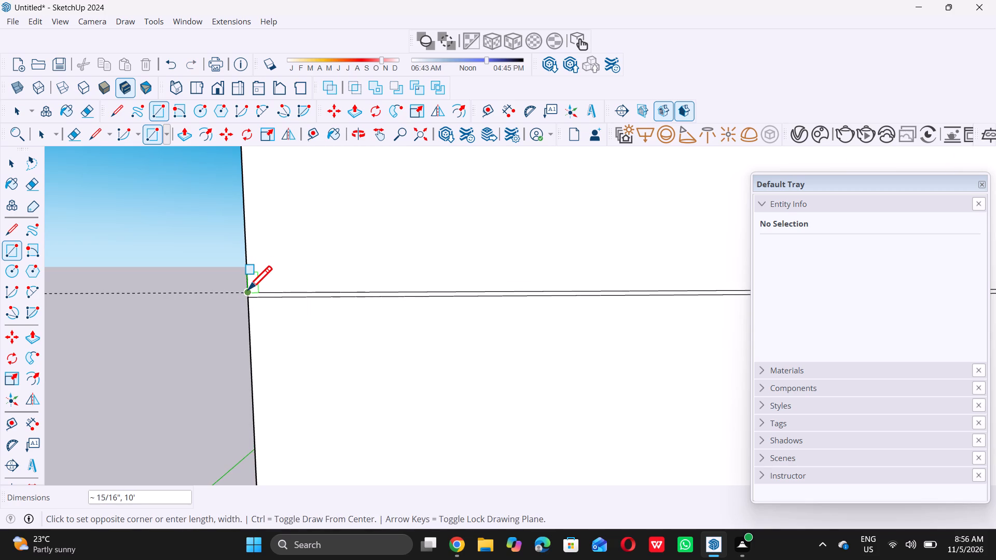
pyautogui.press('space')
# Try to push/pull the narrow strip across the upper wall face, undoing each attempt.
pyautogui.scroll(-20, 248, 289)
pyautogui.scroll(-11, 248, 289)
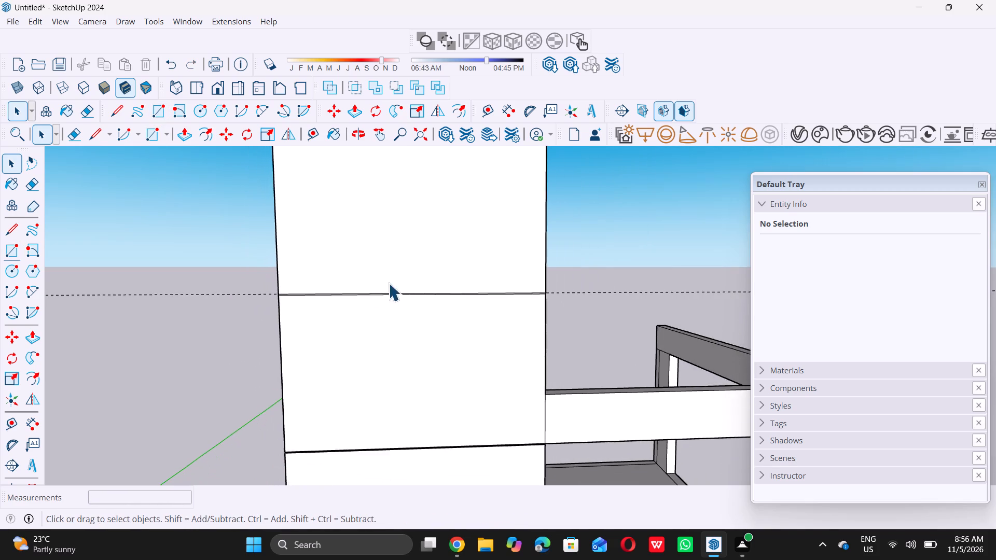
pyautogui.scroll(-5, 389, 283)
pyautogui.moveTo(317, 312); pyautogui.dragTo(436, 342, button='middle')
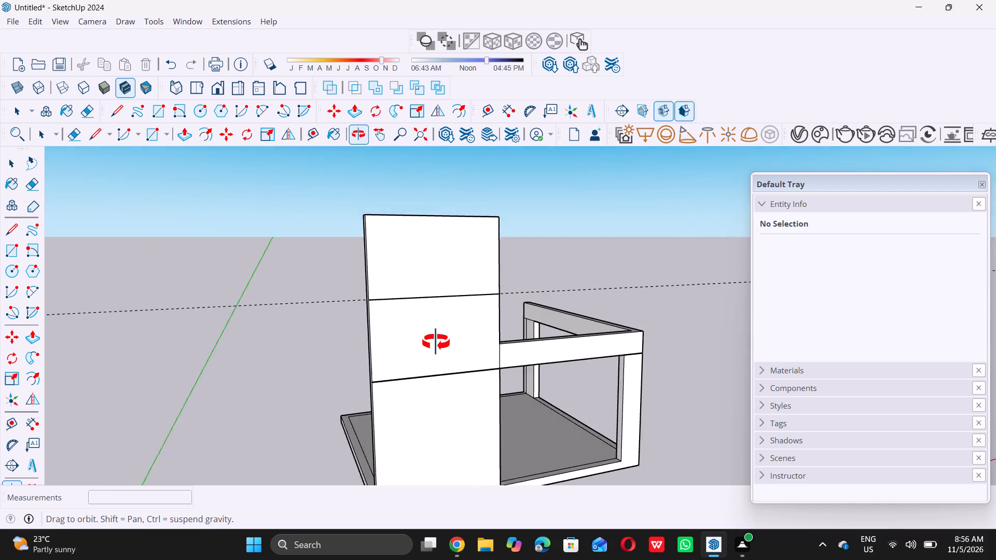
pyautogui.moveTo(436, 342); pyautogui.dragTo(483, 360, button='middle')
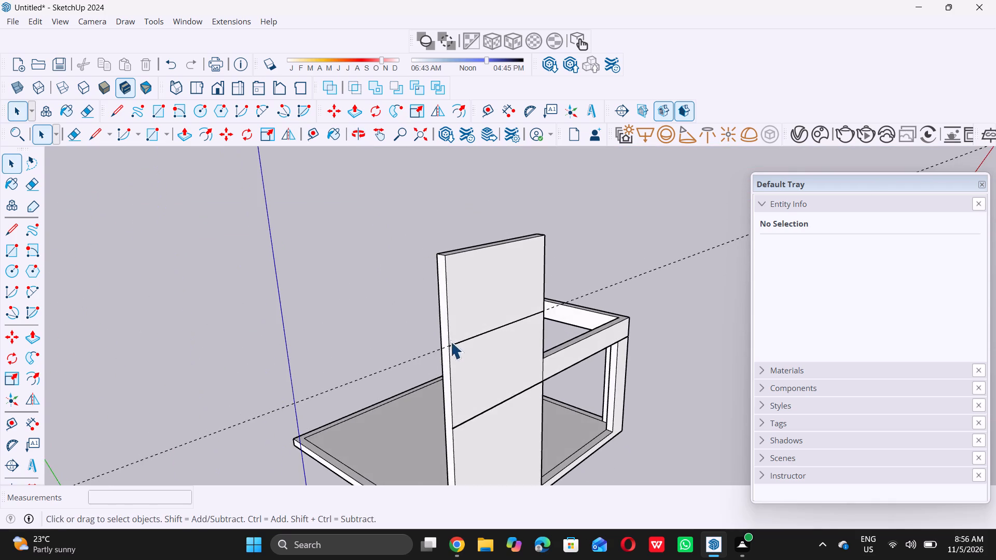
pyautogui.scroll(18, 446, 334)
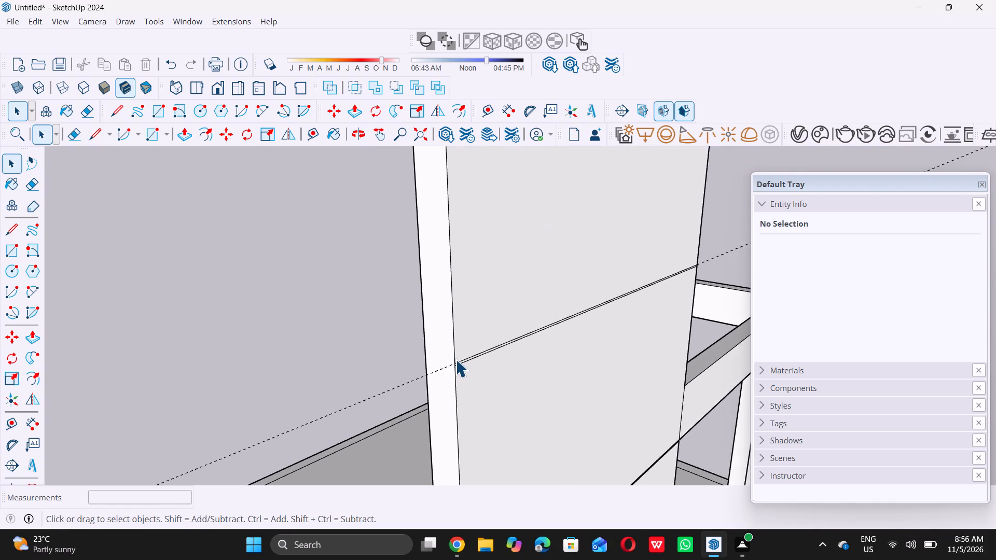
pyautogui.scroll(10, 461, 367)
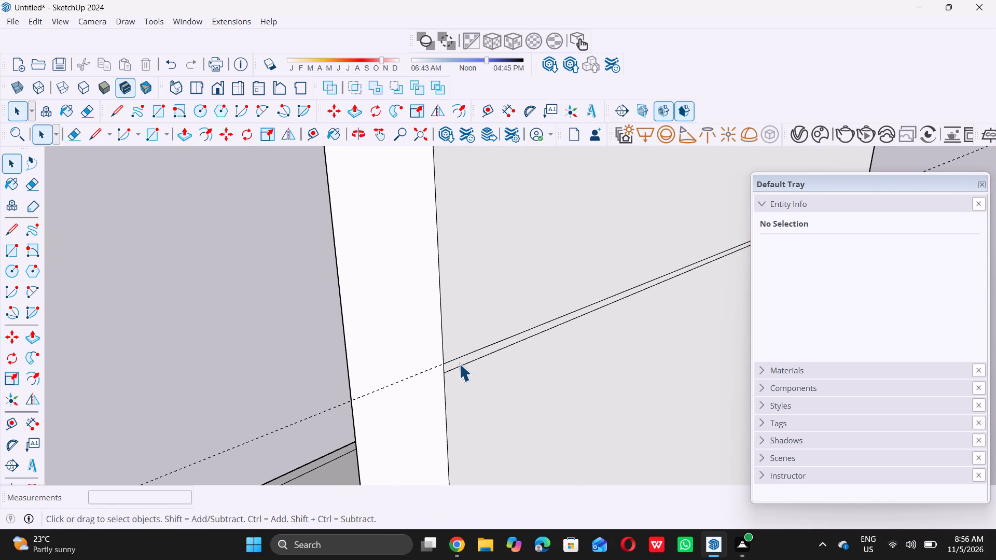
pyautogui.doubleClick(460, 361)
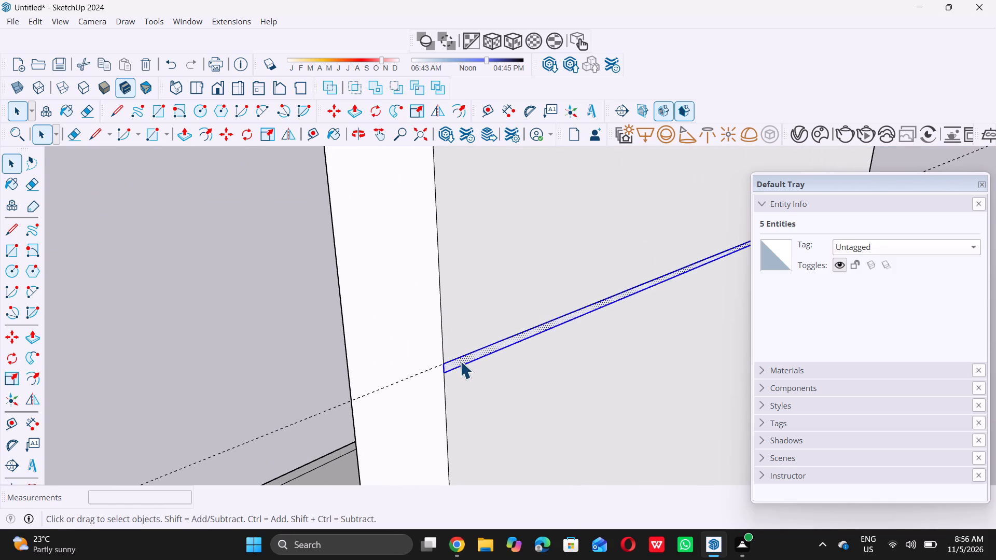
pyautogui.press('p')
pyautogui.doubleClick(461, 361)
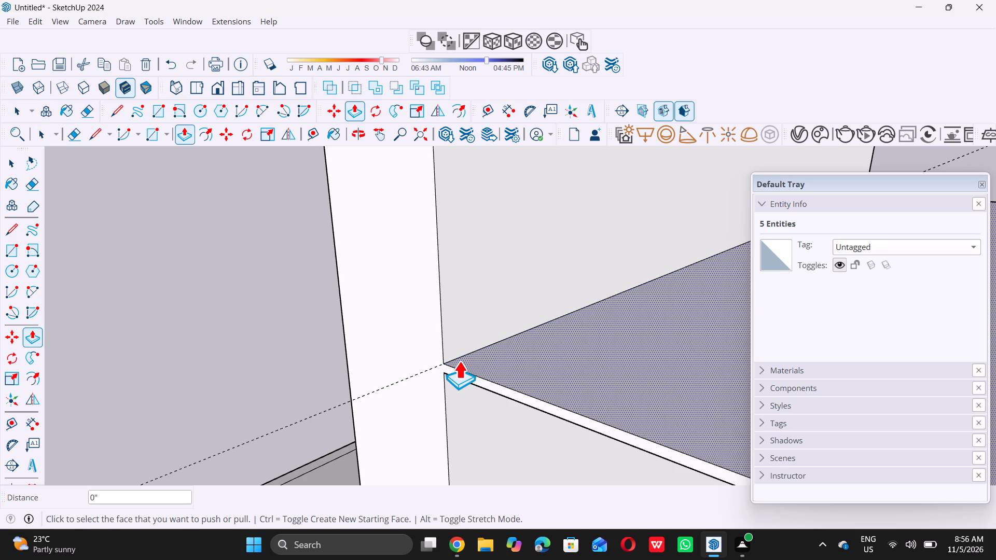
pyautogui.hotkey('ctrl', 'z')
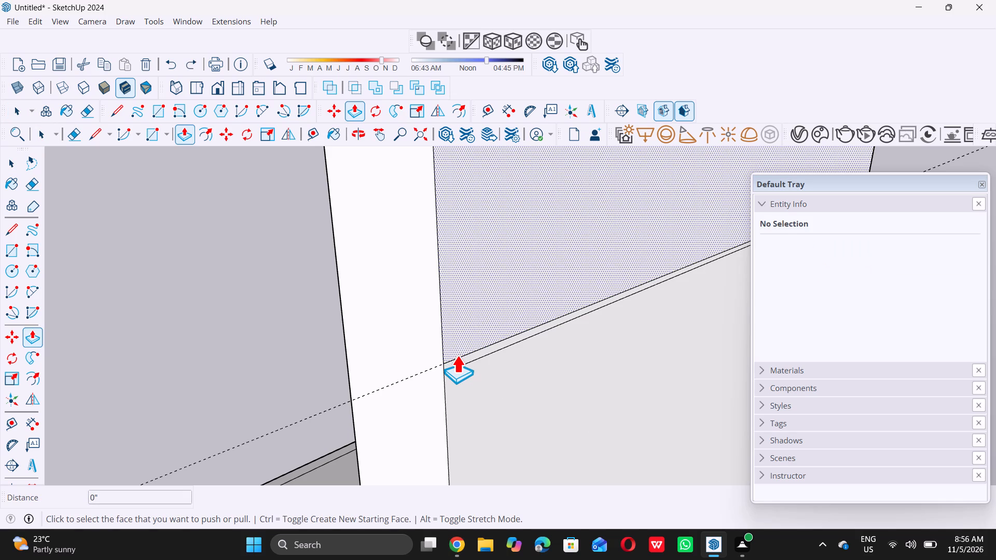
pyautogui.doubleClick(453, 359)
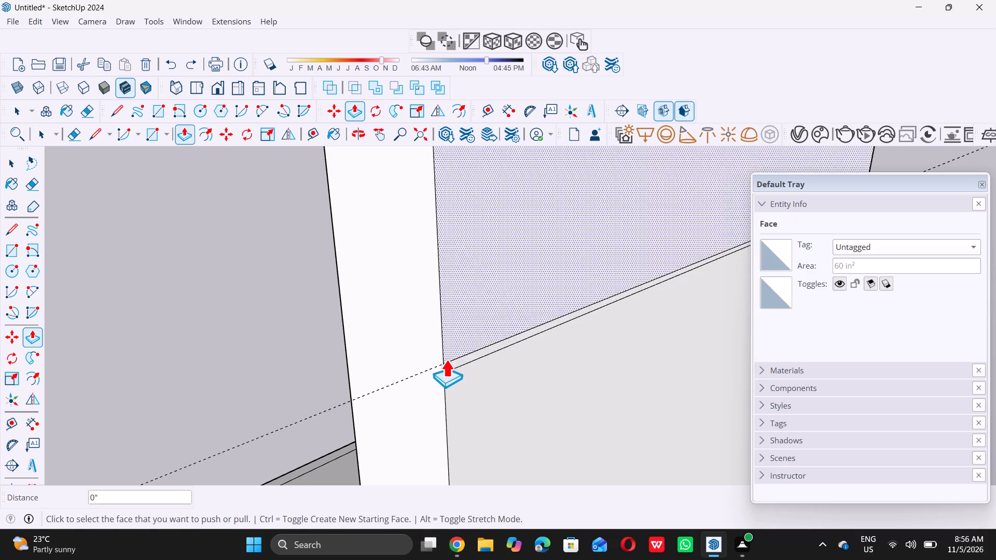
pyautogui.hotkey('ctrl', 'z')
# Push the narrow strip 0.5" into the wall to form a groove.
pyautogui.scroll(6, 452, 357)
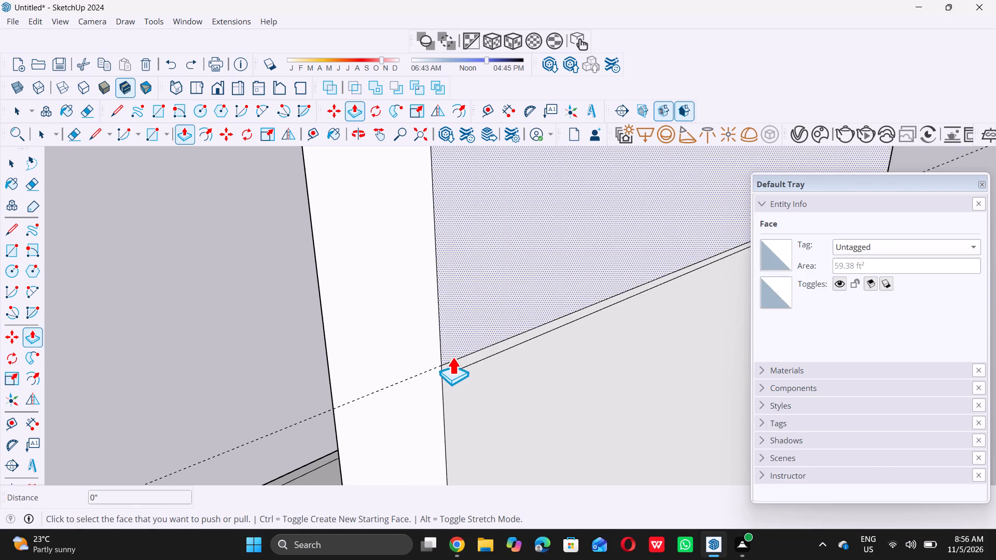
pyautogui.click(453, 366)
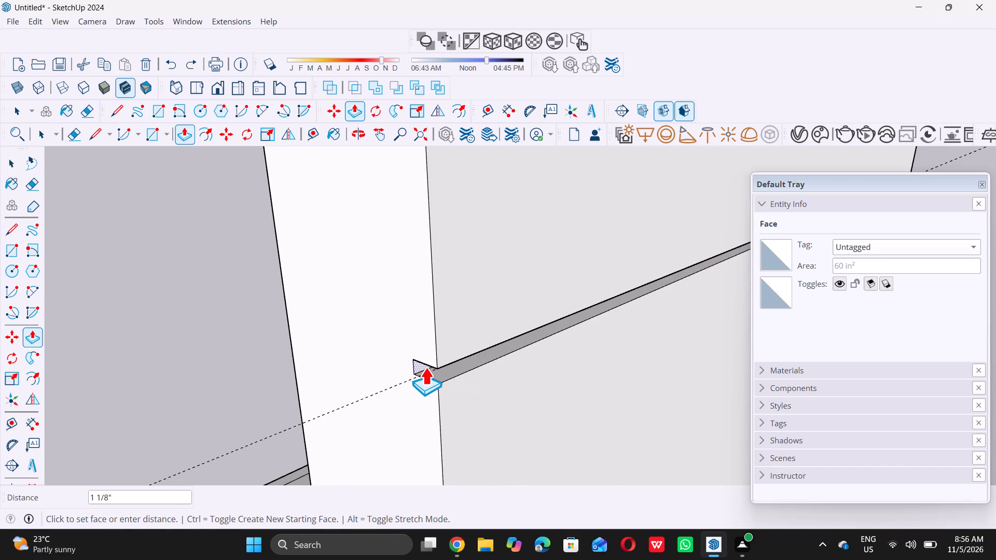
pyautogui.write('0.5')
pyautogui.hotkey('shift', '"')
pyautogui.press('Return')
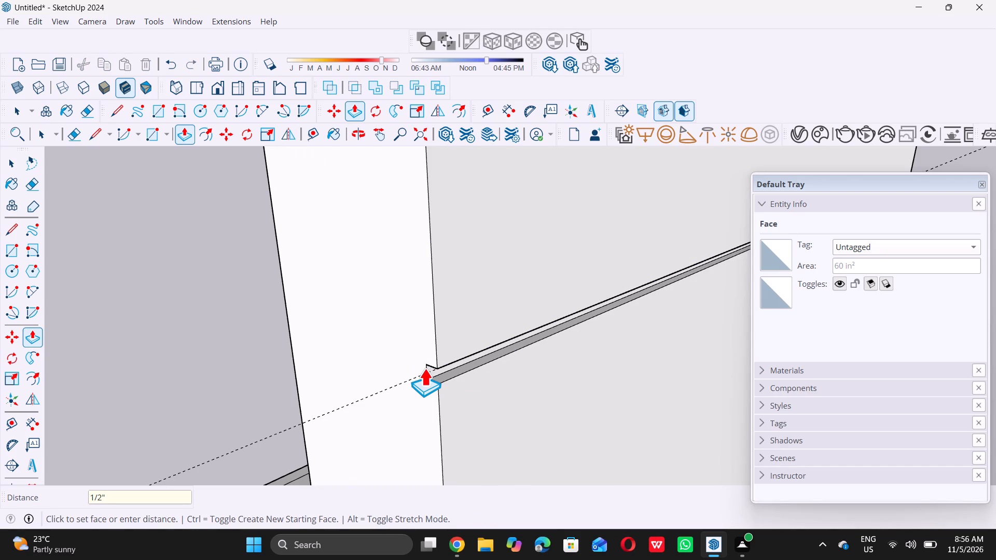
pyautogui.press('space')
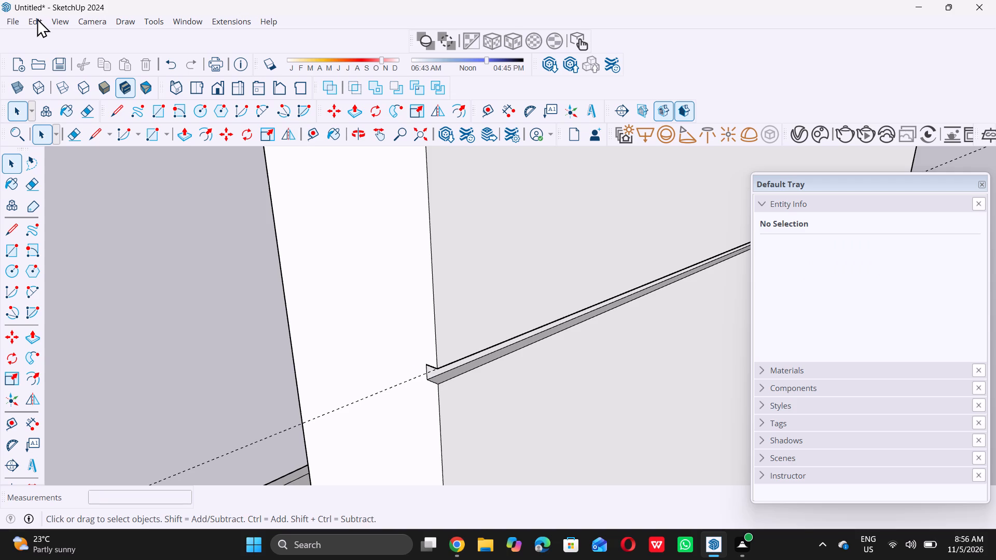
# Delete all guides from the model.
pyautogui.click(37, 18)
pyautogui.doubleClick(82, 149)
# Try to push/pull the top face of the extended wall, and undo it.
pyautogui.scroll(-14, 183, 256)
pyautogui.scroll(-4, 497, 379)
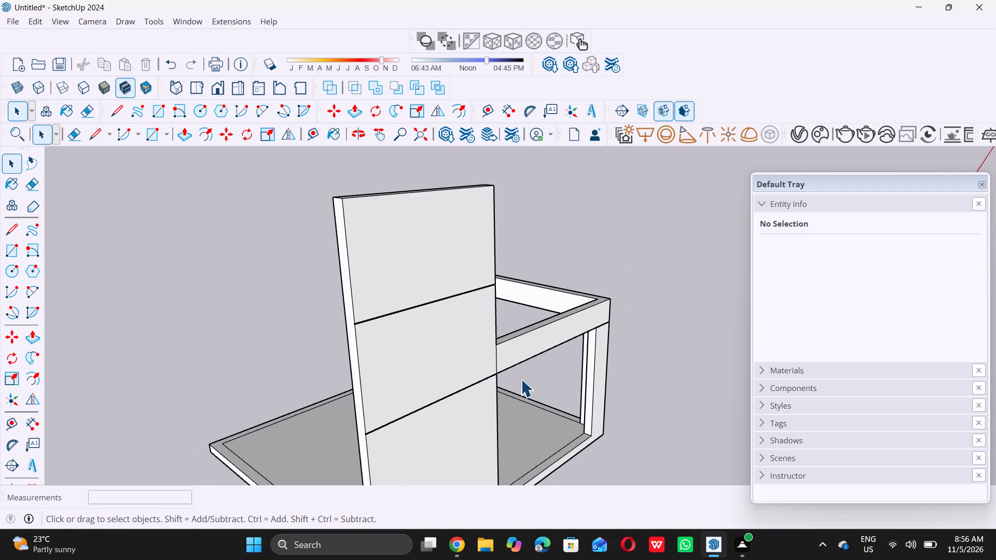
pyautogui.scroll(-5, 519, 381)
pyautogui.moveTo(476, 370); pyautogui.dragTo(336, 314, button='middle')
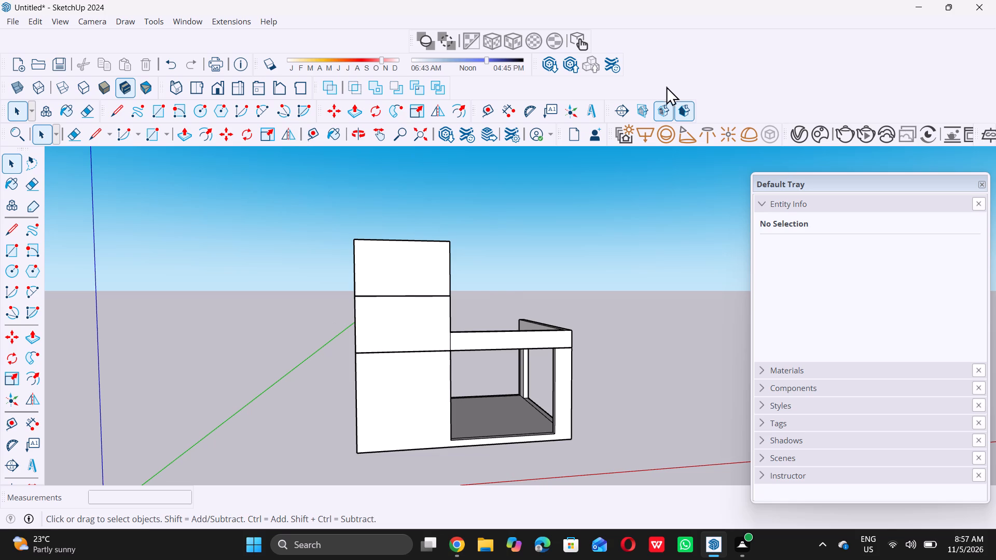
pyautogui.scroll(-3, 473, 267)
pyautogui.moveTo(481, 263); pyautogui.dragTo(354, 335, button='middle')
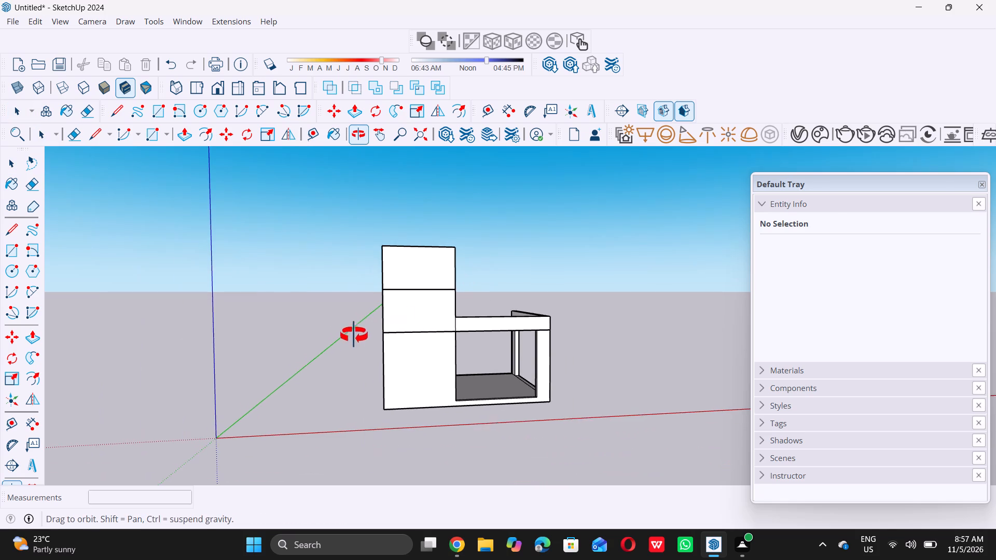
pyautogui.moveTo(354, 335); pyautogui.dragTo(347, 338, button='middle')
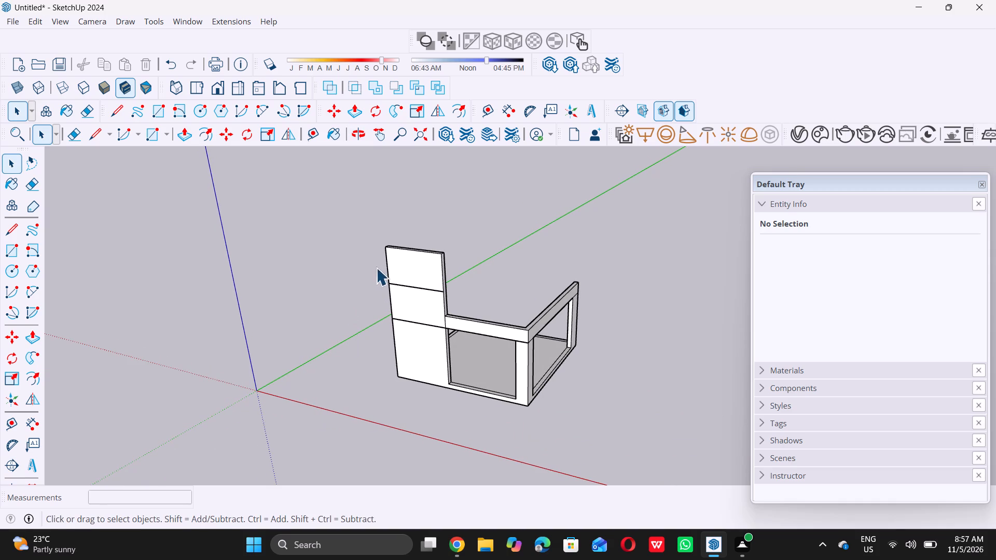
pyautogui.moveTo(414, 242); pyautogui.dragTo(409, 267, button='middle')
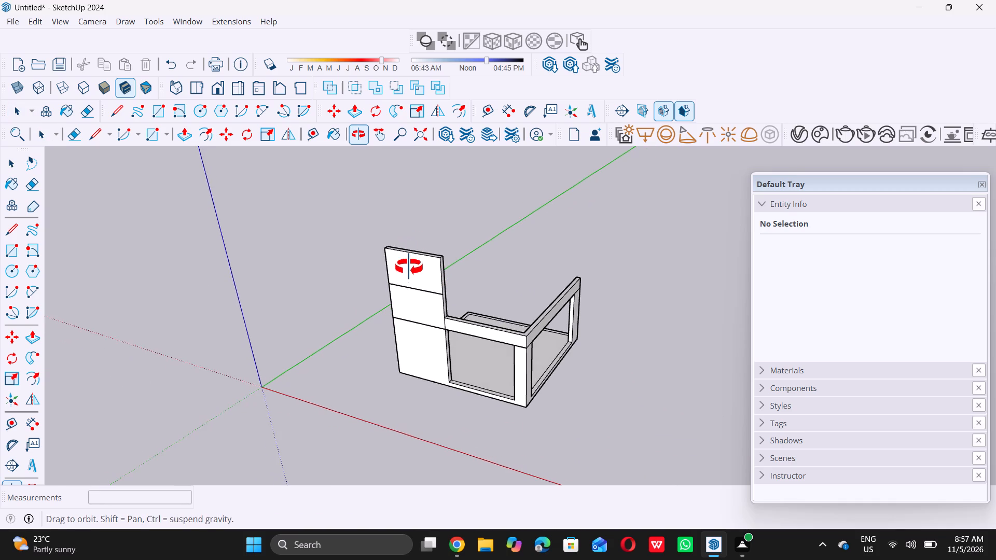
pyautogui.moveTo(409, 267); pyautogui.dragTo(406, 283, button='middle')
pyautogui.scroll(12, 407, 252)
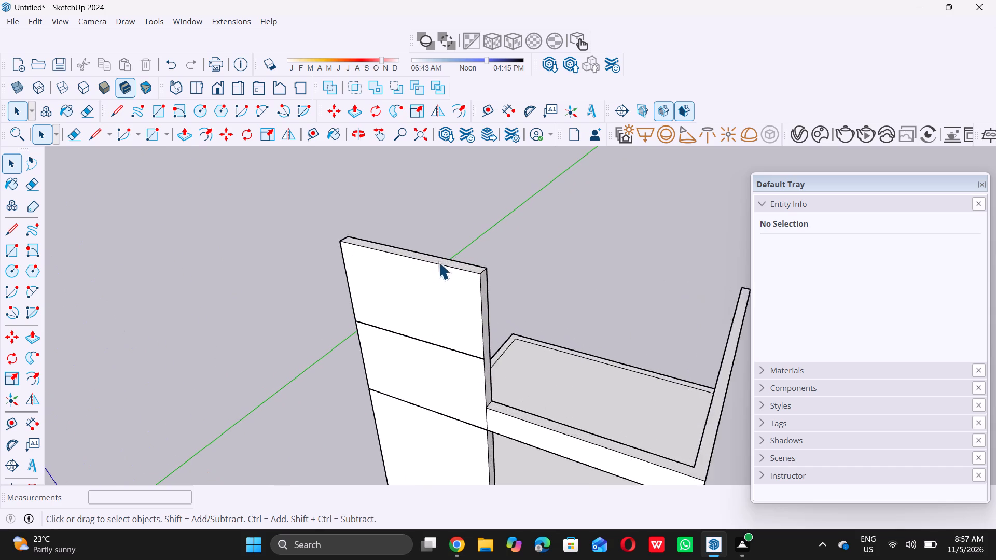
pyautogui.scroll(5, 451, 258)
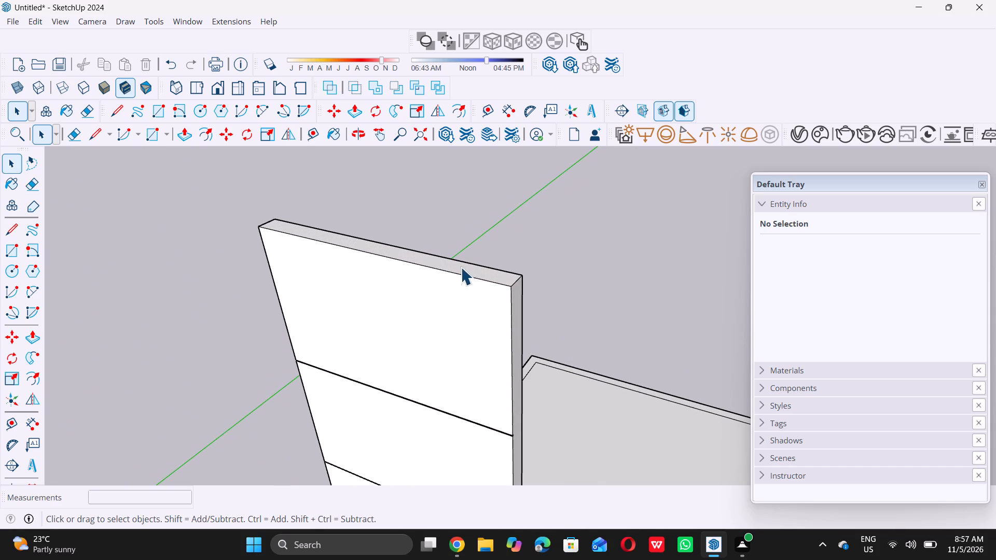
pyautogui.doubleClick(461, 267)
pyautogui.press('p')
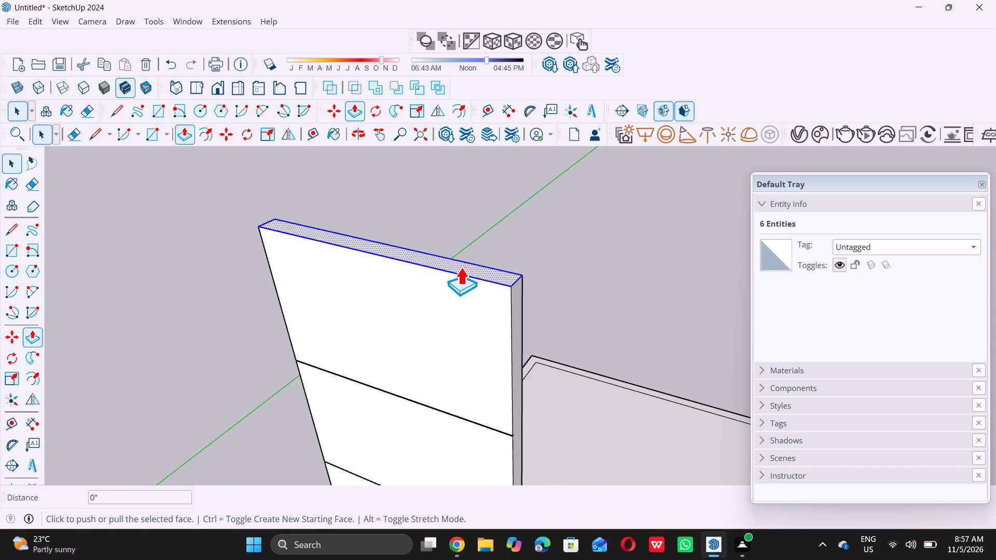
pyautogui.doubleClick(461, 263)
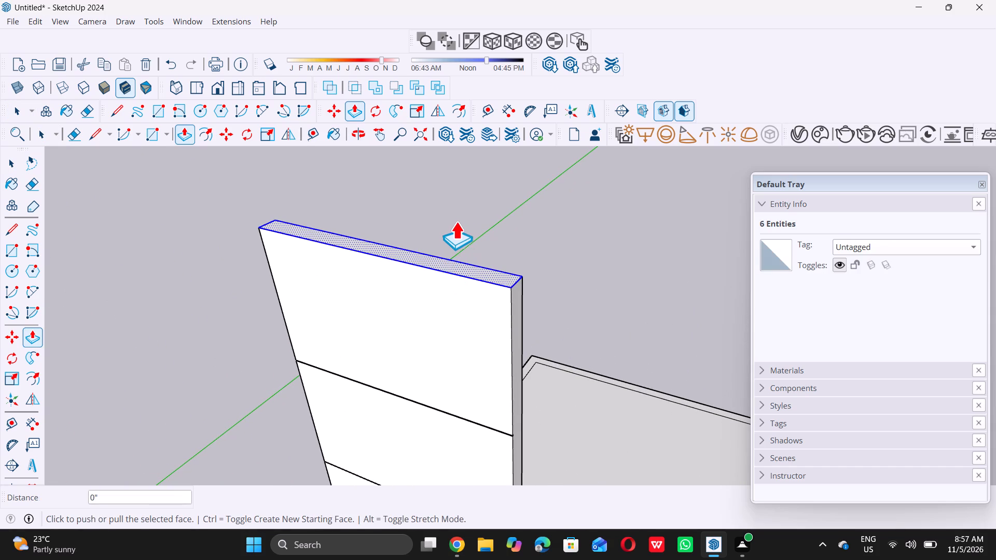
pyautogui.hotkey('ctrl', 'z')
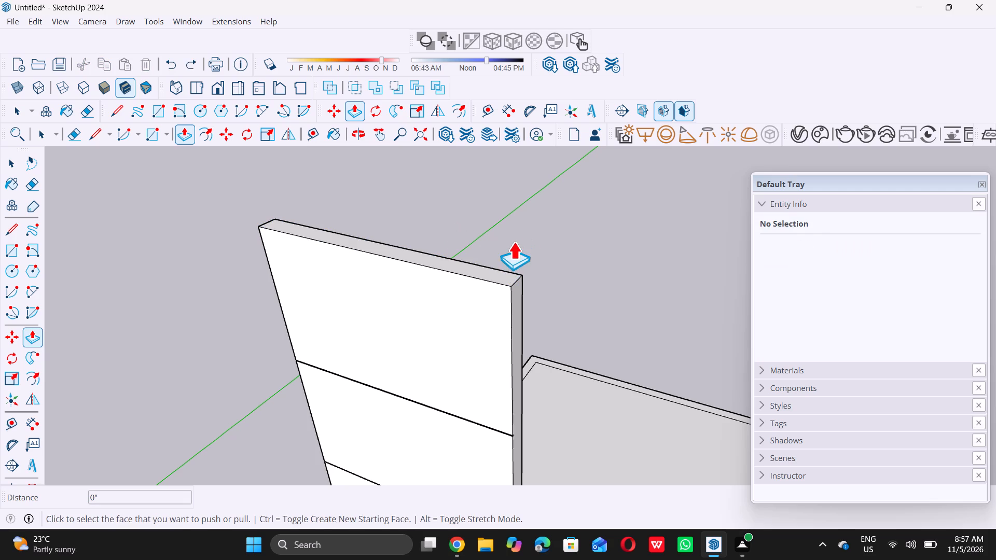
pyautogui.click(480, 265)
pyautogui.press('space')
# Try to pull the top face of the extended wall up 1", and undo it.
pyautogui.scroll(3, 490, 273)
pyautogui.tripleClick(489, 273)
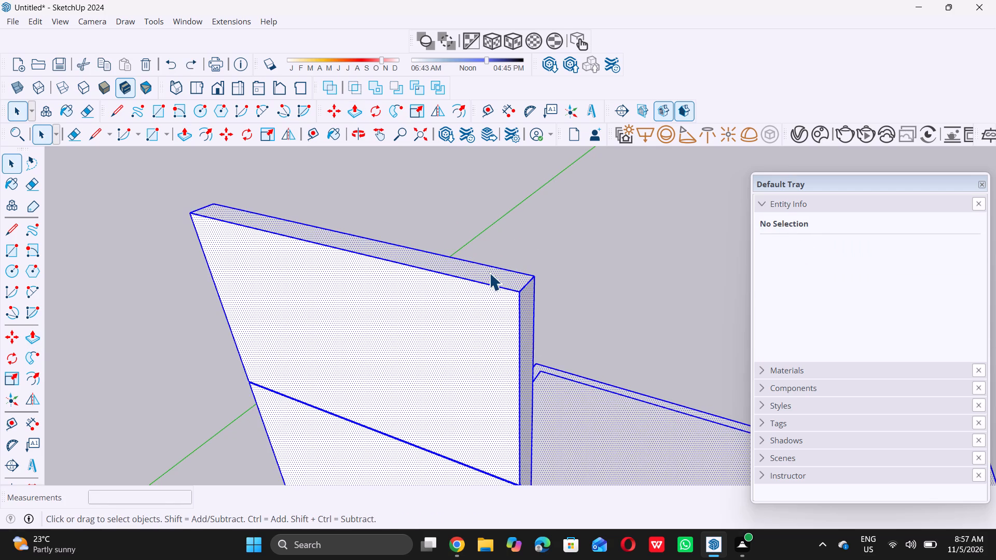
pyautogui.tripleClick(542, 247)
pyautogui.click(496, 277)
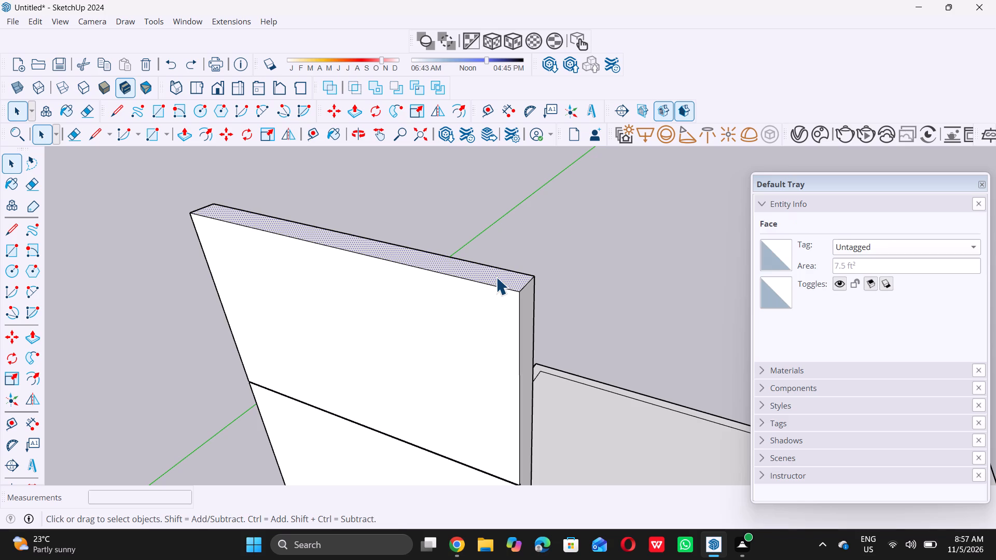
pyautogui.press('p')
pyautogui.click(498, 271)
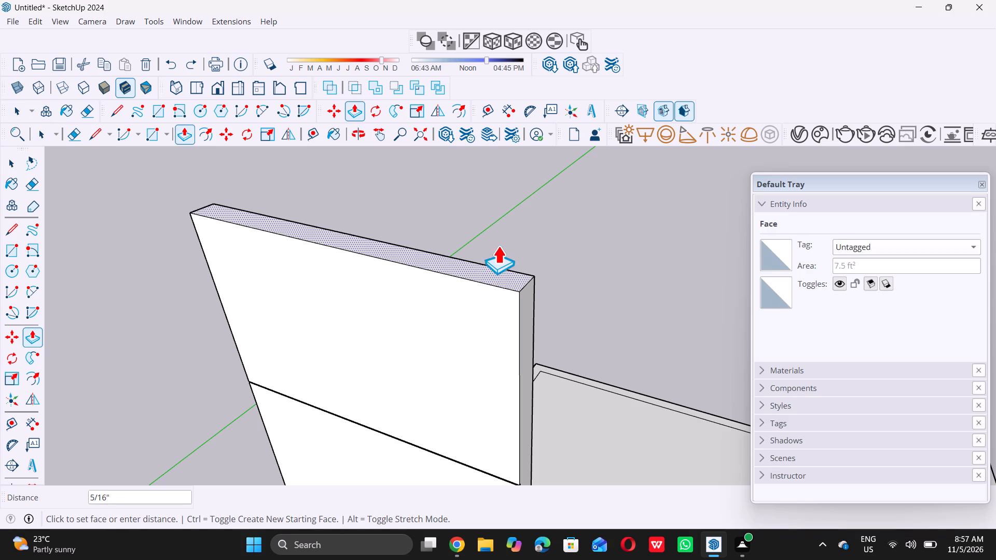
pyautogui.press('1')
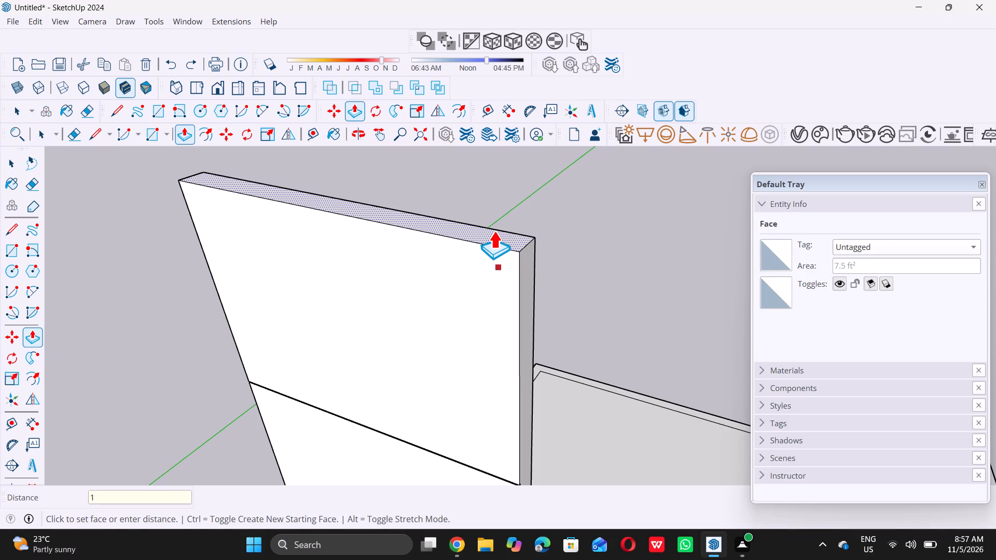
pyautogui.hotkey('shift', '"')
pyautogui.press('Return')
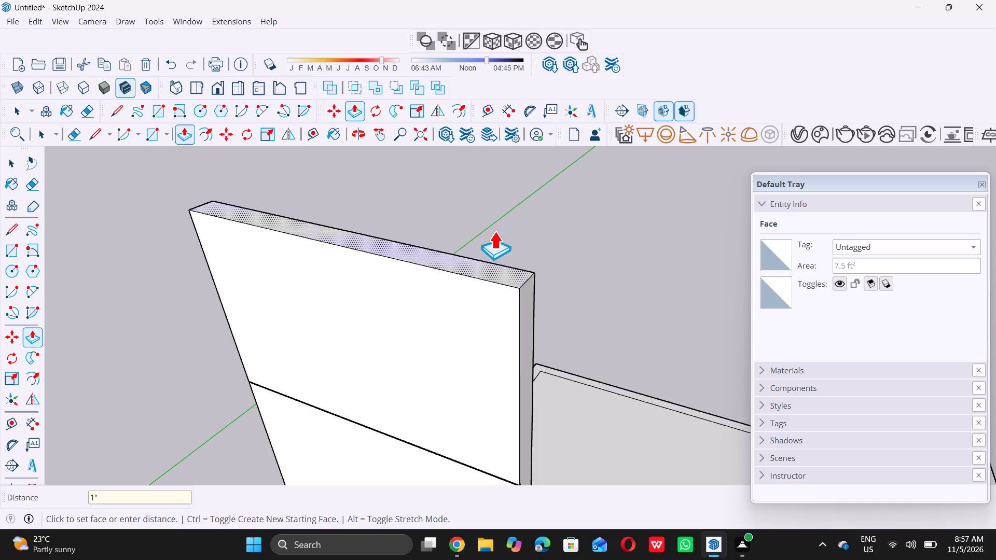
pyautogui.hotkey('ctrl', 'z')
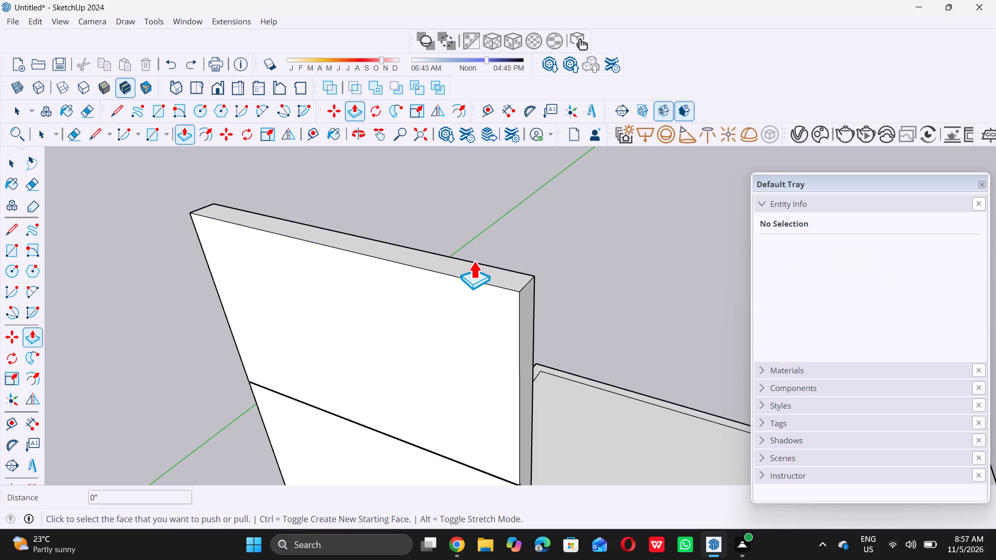
# Pull the top face of the extended wall up 1'.
pyautogui.click(487, 271)
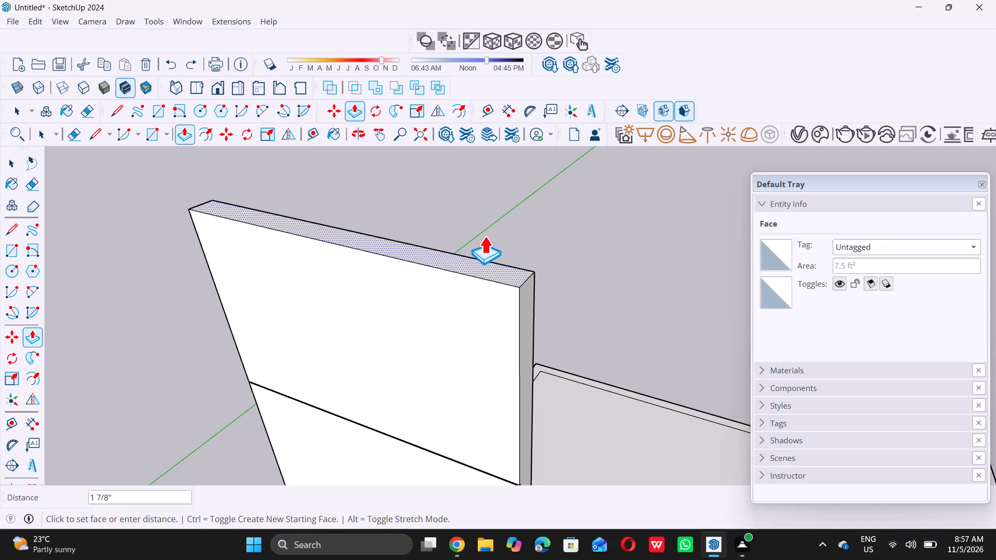
pyautogui.write("1'")
pyautogui.press('Return')
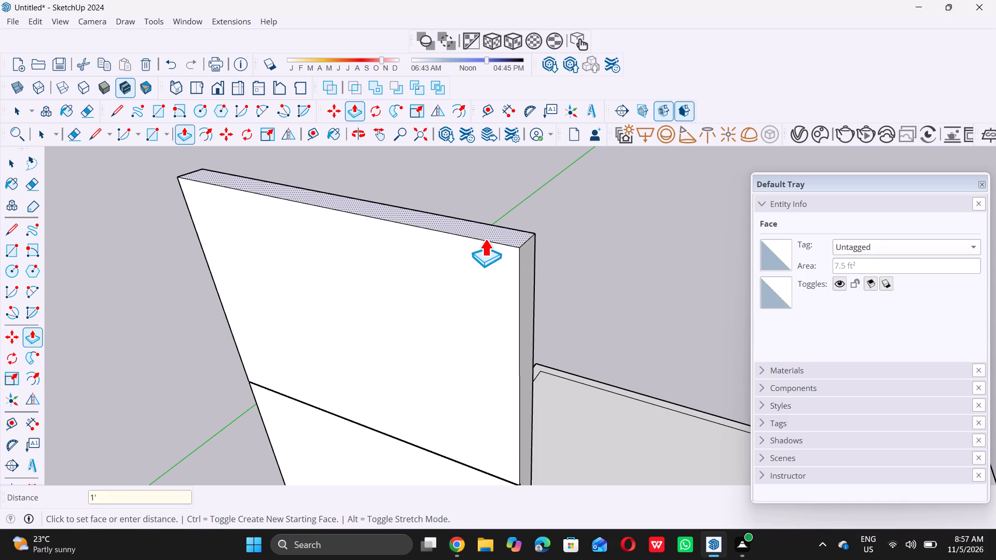
pyautogui.press('space')
# Place a guide 1' below the top edge of the extended wall's narrow end face.
pyautogui.scroll(-20, 471, 277)
pyautogui.scroll(-3, 471, 277)
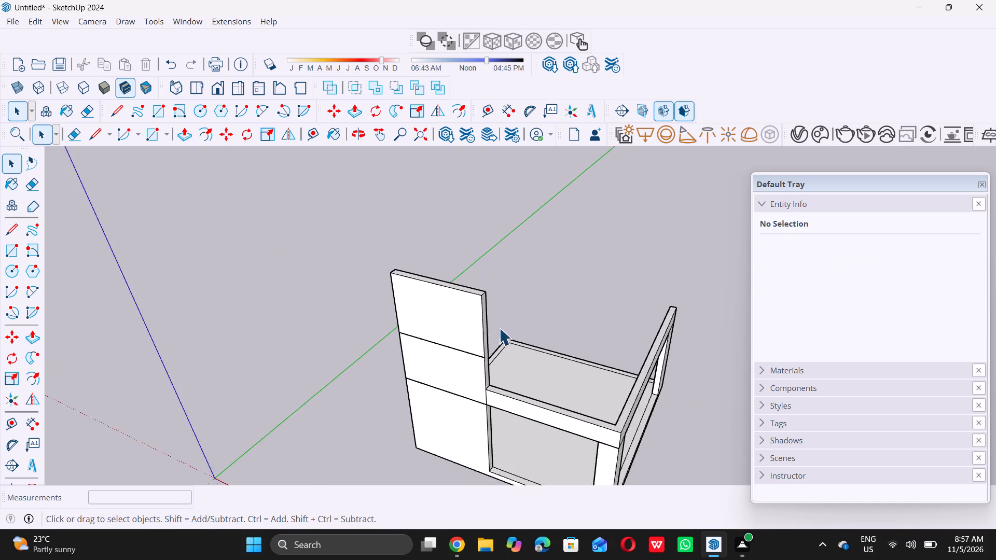
pyautogui.moveTo(496, 325); pyautogui.dragTo(430, 282, button='middle')
pyautogui.moveTo(471, 291); pyautogui.dragTo(460, 271, button='middle')
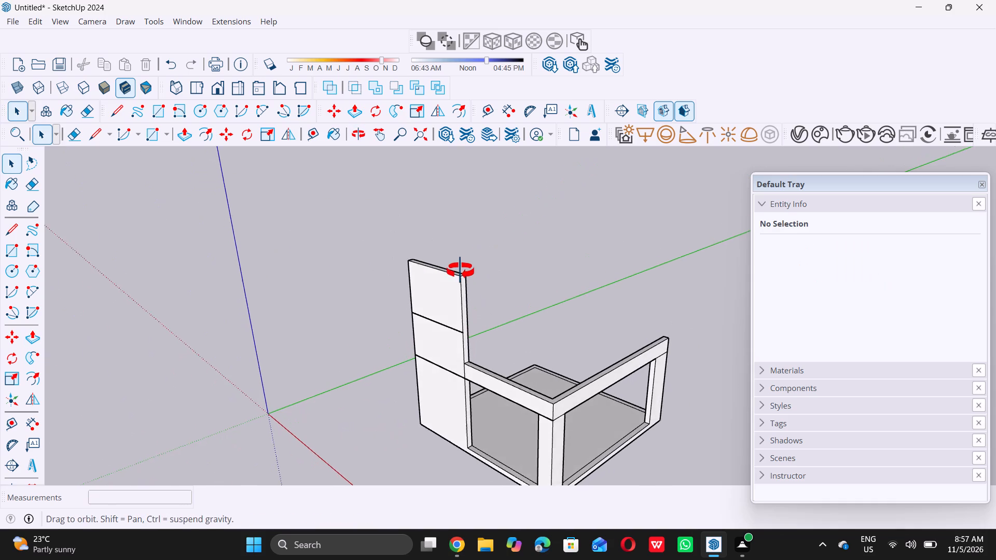
pyautogui.moveTo(460, 271); pyautogui.dragTo(460, 267, button='middle')
pyautogui.scroll(8, 458, 274)
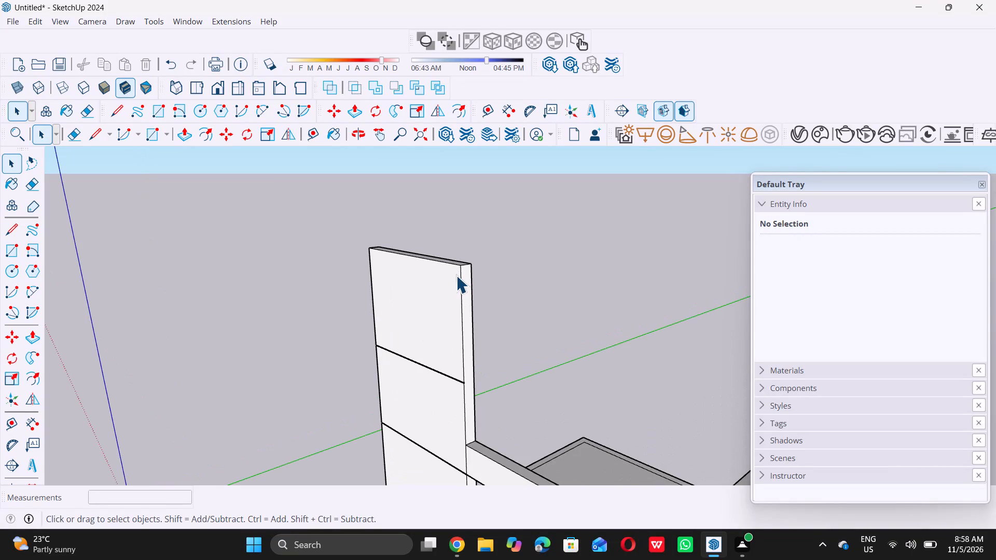
pyautogui.scroll(1, 476, 289)
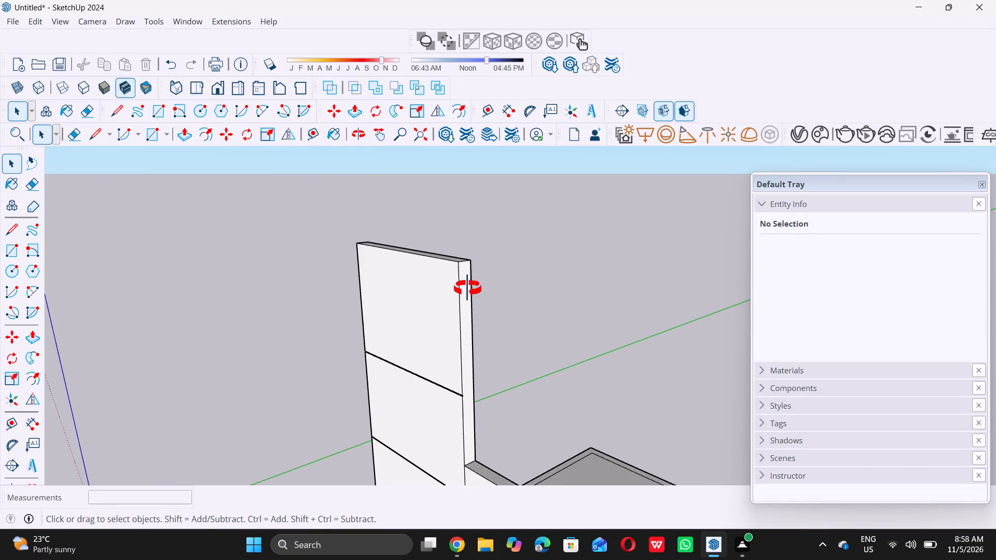
pyautogui.moveTo(469, 288); pyautogui.dragTo(438, 296, button='middle')
pyautogui.scroll(4, 467, 300)
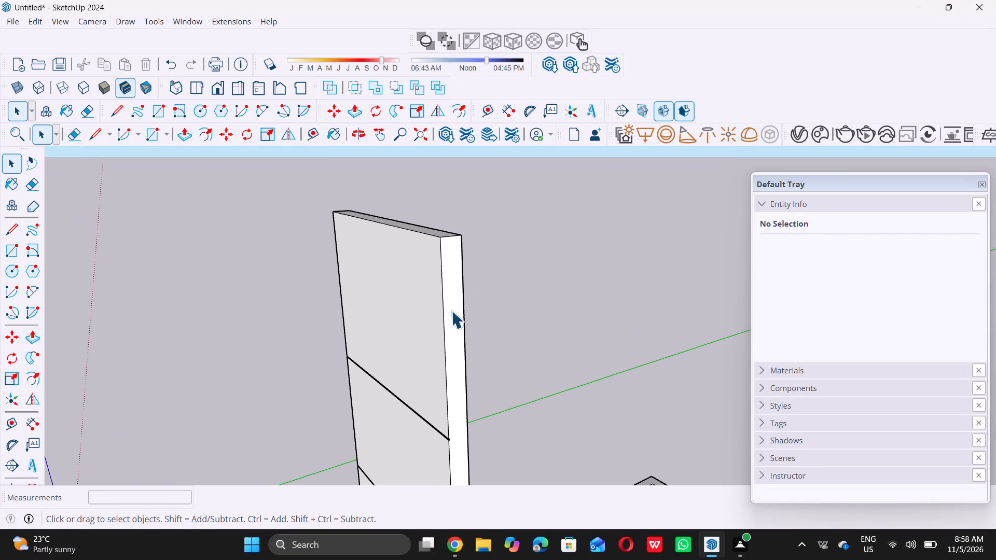
pyautogui.press('t')
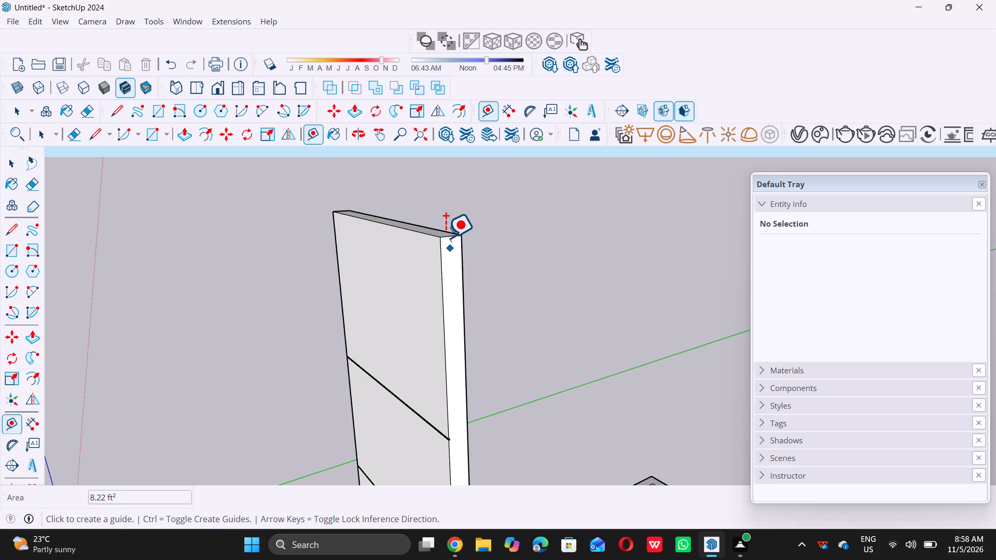
pyautogui.scroll(5, 448, 233)
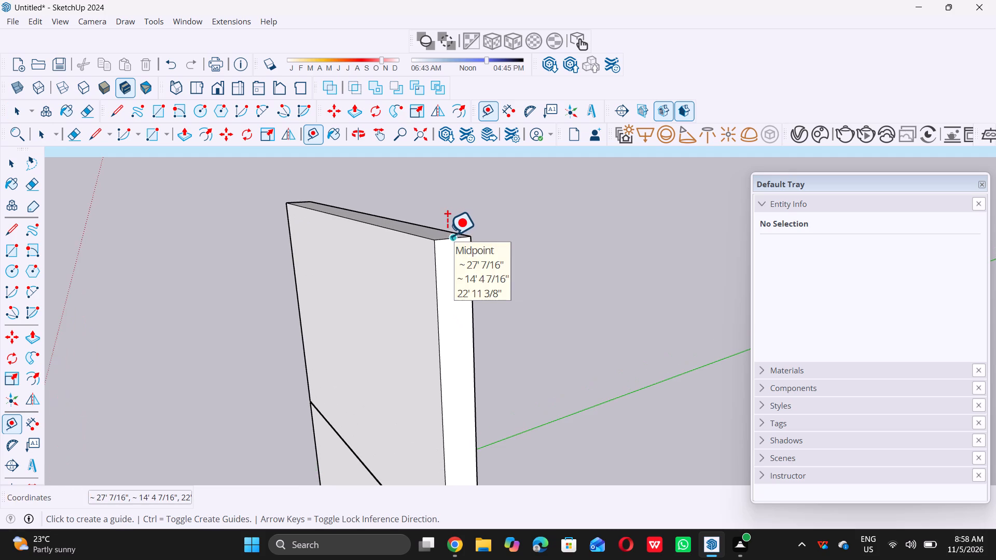
pyautogui.click(447, 235)
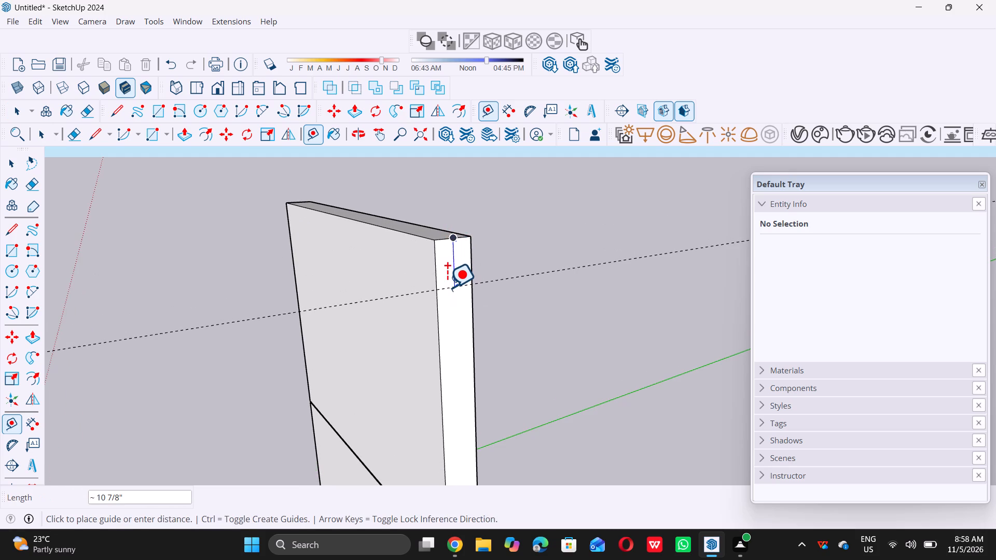
pyautogui.write("1'")
pyautogui.press('Return')
pyautogui.press('space')
# Draw a 1' by 9" rectangle on the wall's narrow end face, from the guide to the opposite top corner.
pyautogui.press('r')
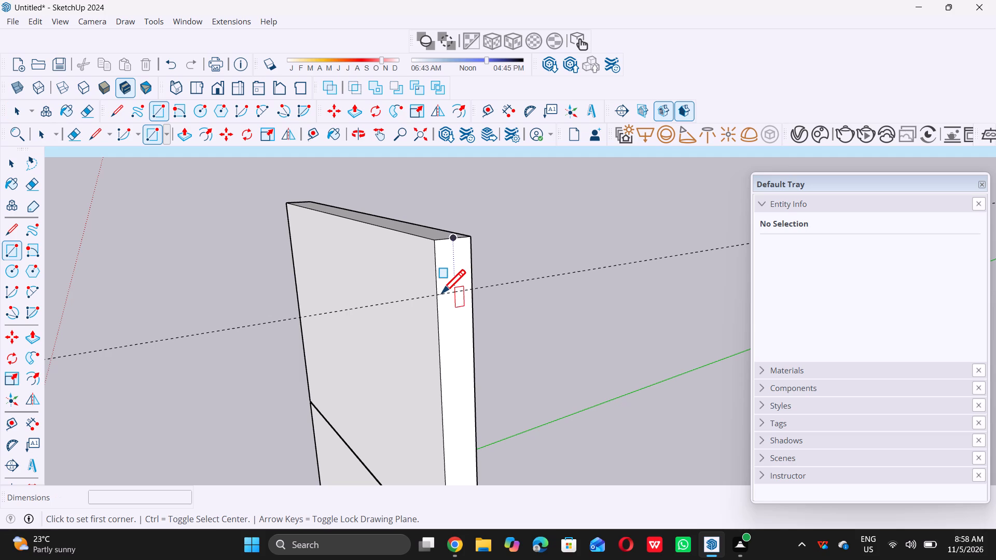
pyautogui.click(436, 296)
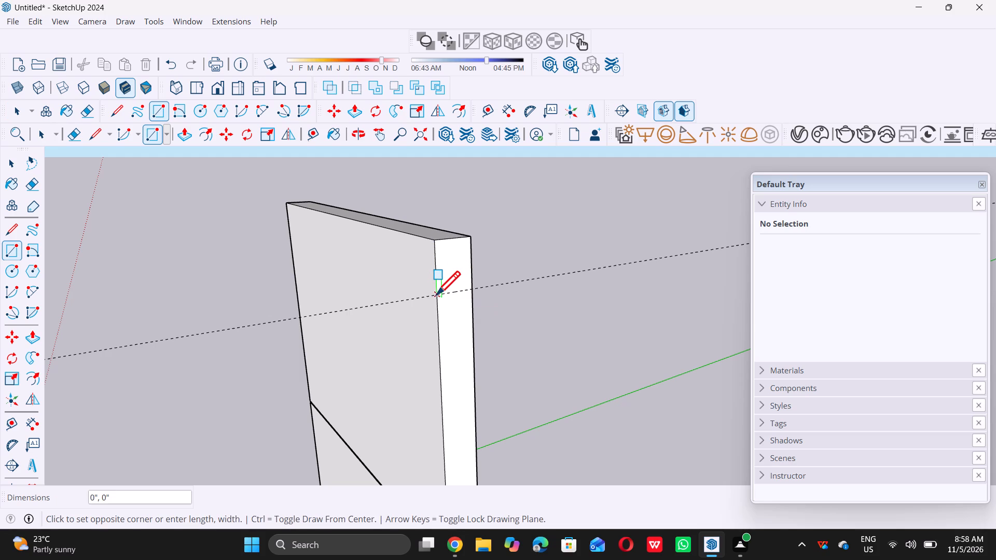
pyautogui.click(472, 239)
pyautogui.press('space')
# Delete all guides from the model.
pyautogui.scroll(-2, 471, 242)
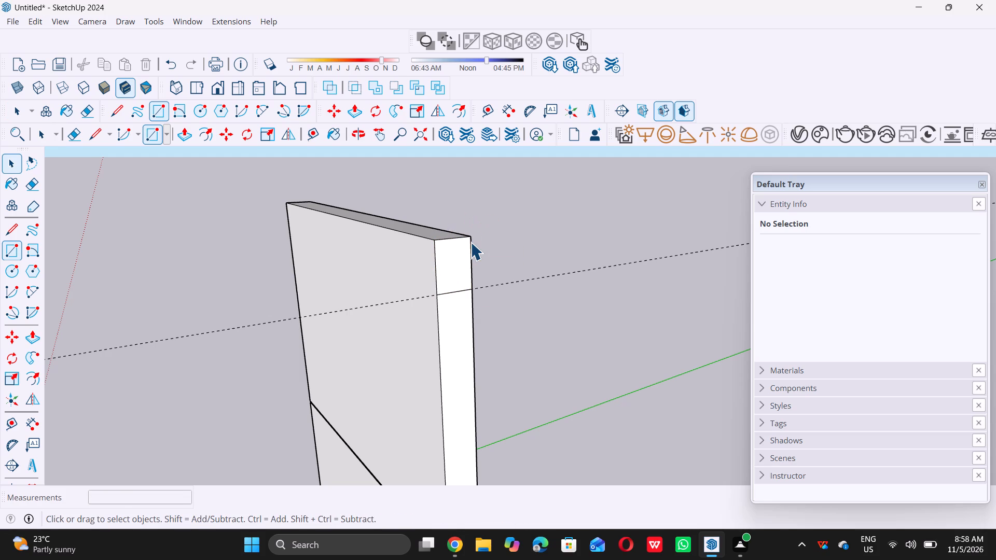
pyautogui.scroll(-9, 471, 242)
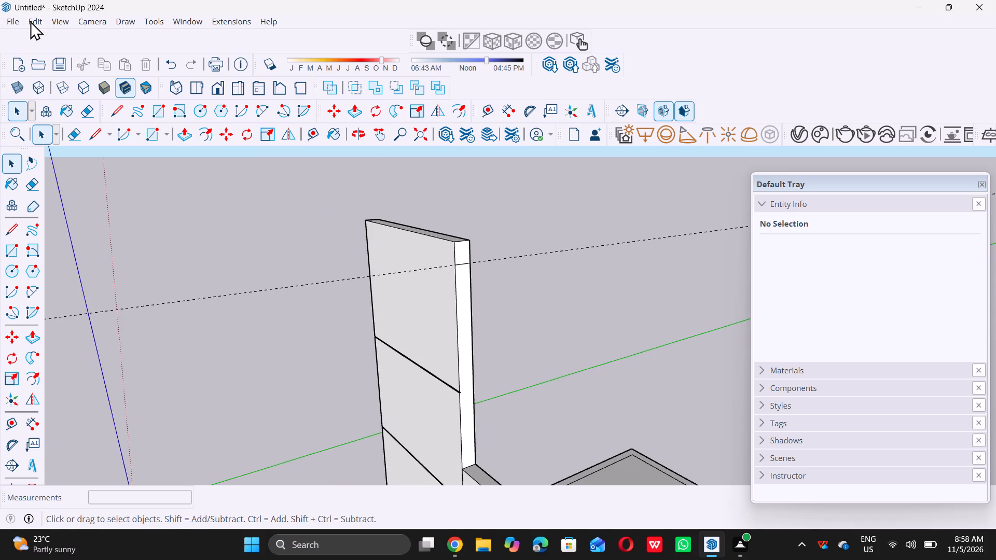
pyautogui.tripleClick(30, 21)
pyautogui.click(30, 21)
pyautogui.tripleClick(74, 155)
pyautogui.click(74, 155)
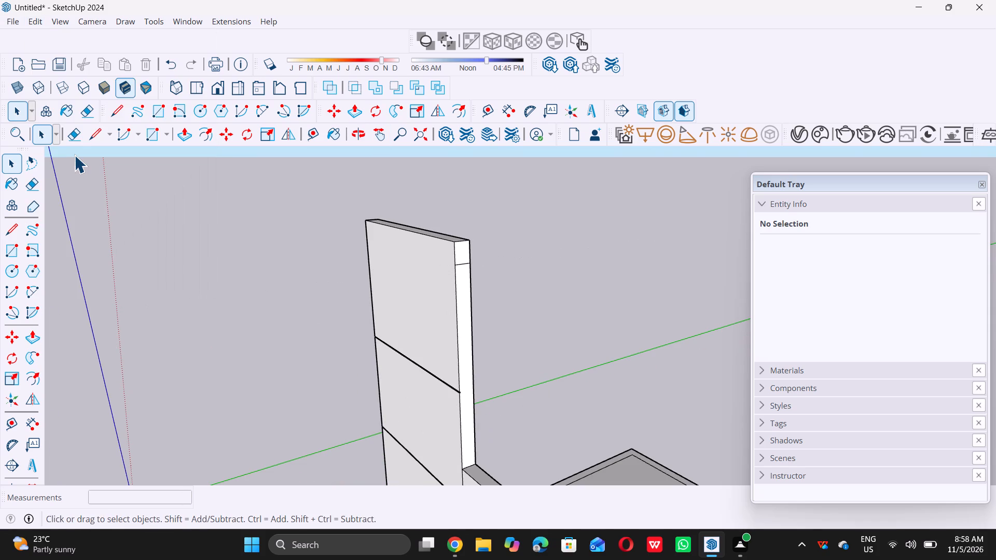
# Push/pull the small rectangle at the top of the wall's end face outward to form a projection.
pyautogui.scroll(-11, 74, 163)
pyautogui.scroll(-2, 179, 267)
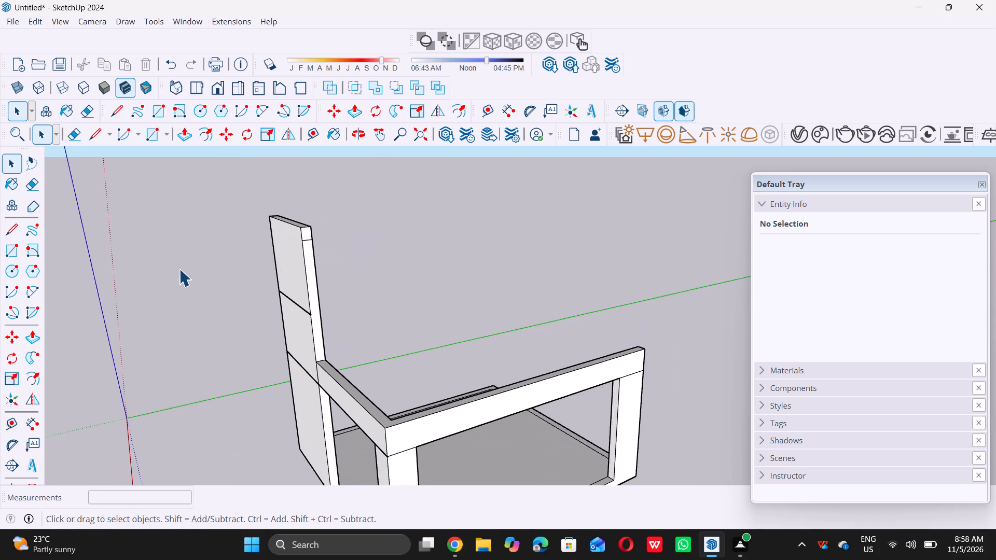
pyautogui.scroll(-1, 179, 269)
pyautogui.moveTo(177, 273); pyautogui.dragTo(227, 291, button='middle')
pyautogui.scroll(1, 227, 292)
pyautogui.scroll(-8, 225, 289)
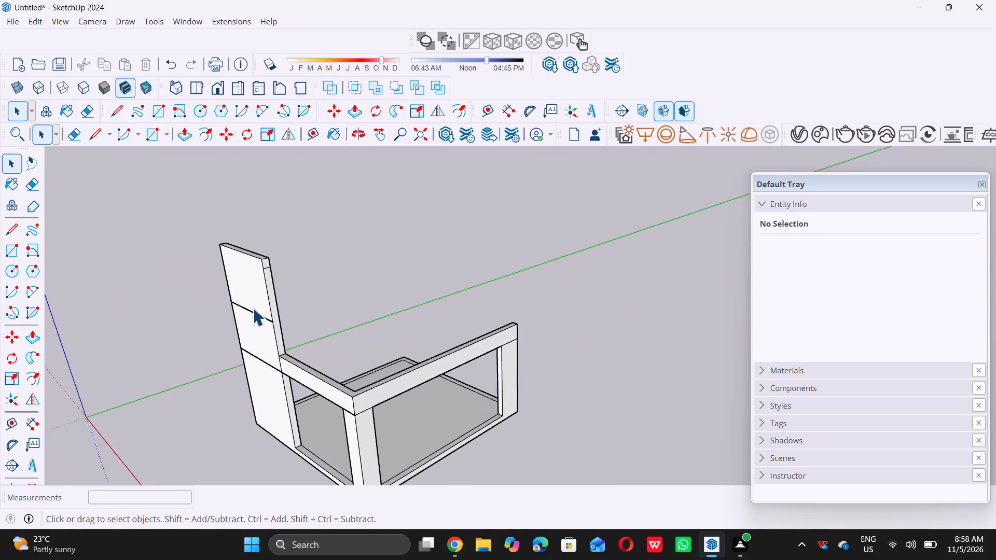
pyautogui.scroll(-1, 253, 308)
pyautogui.scroll(13, 256, 281)
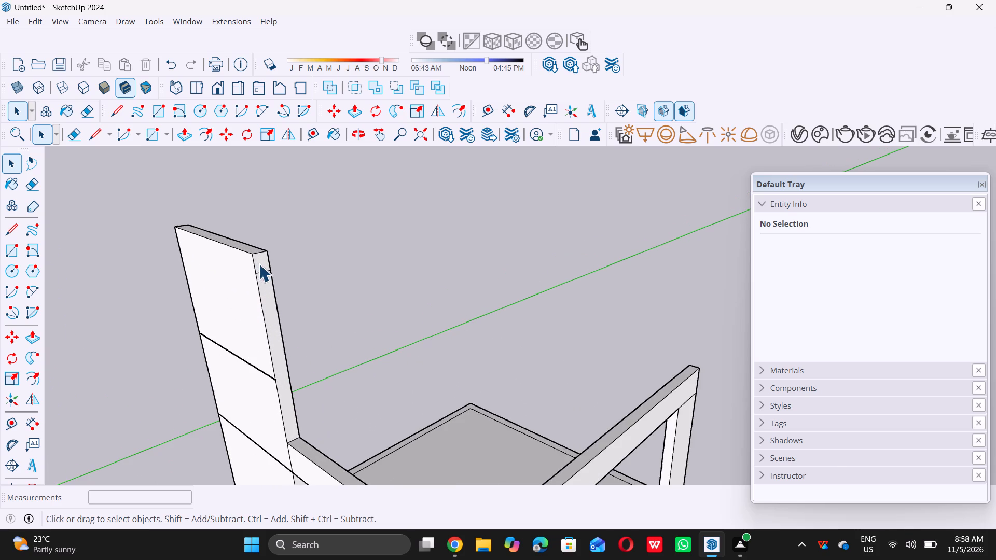
pyautogui.doubleClick(259, 263)
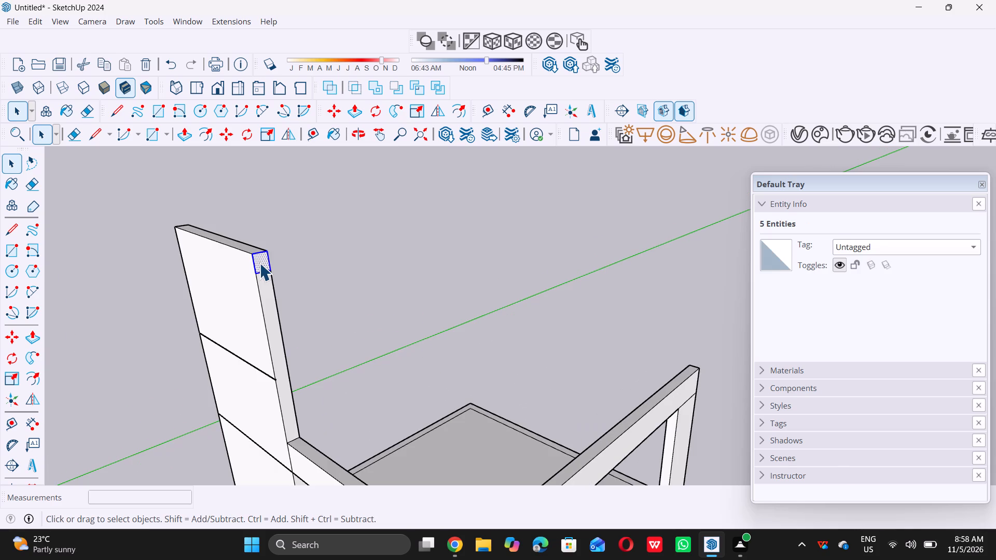
pyautogui.press('p')
pyautogui.tripleClick(258, 263)
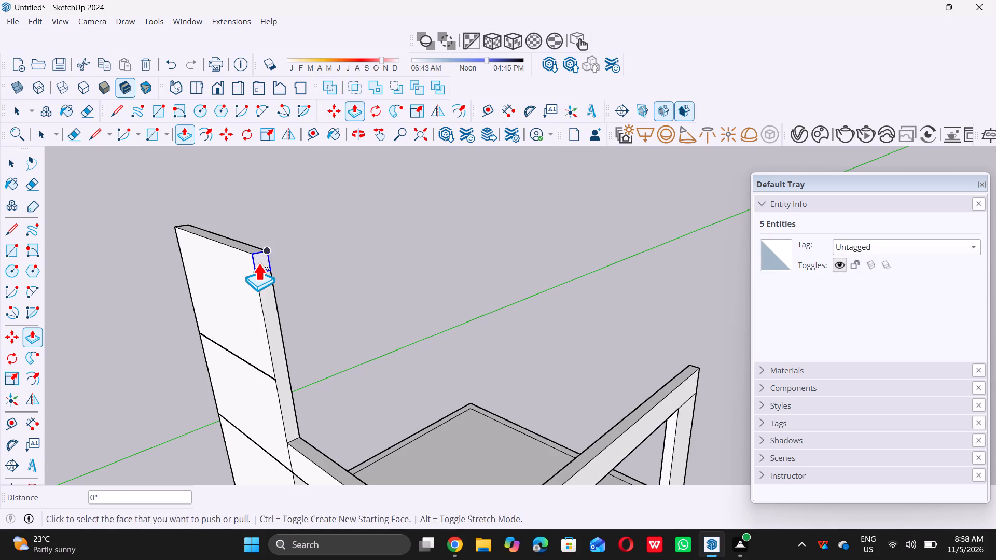
pyautogui.press('space')
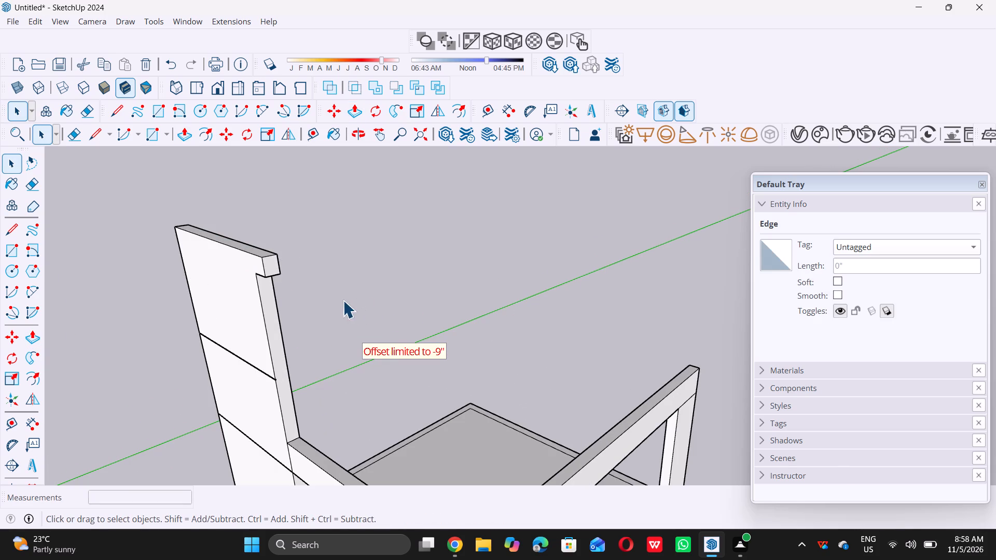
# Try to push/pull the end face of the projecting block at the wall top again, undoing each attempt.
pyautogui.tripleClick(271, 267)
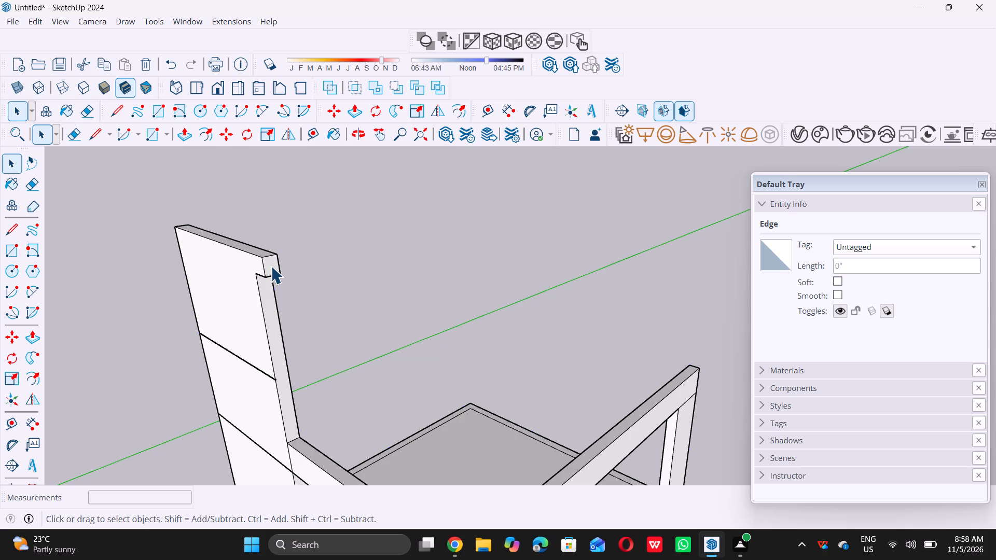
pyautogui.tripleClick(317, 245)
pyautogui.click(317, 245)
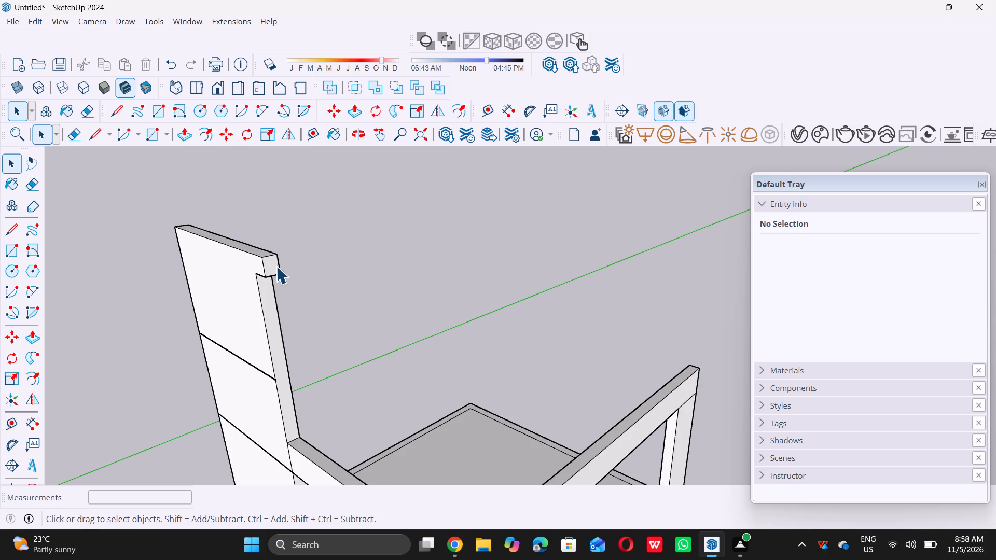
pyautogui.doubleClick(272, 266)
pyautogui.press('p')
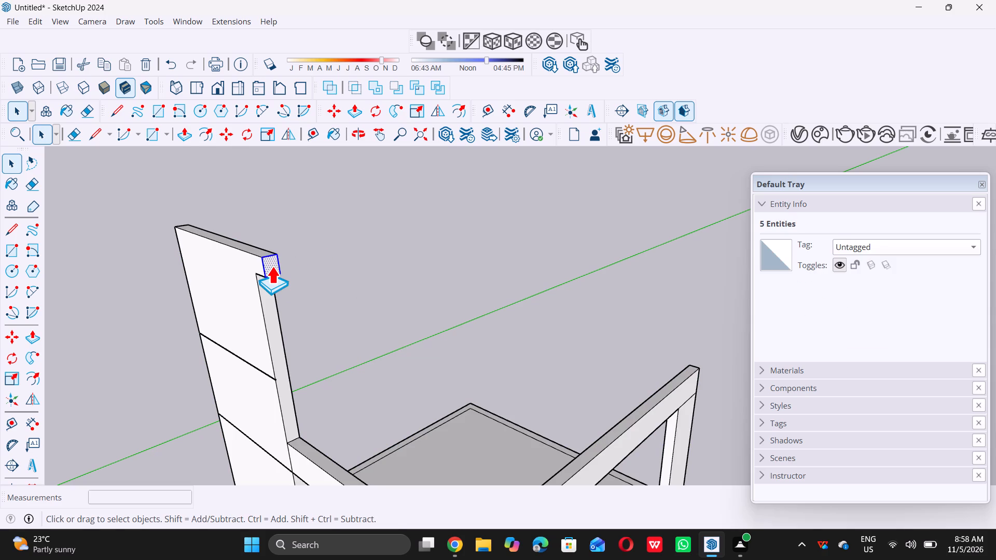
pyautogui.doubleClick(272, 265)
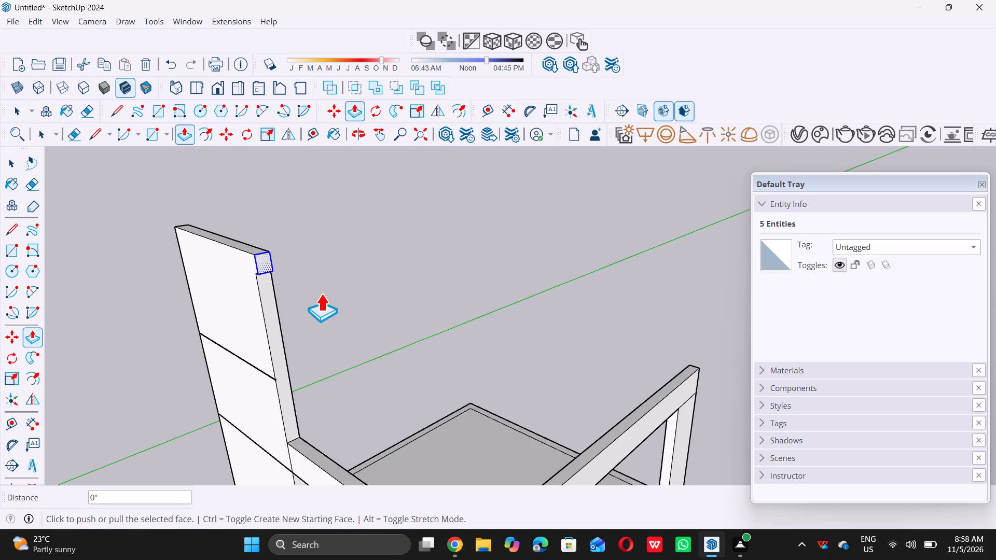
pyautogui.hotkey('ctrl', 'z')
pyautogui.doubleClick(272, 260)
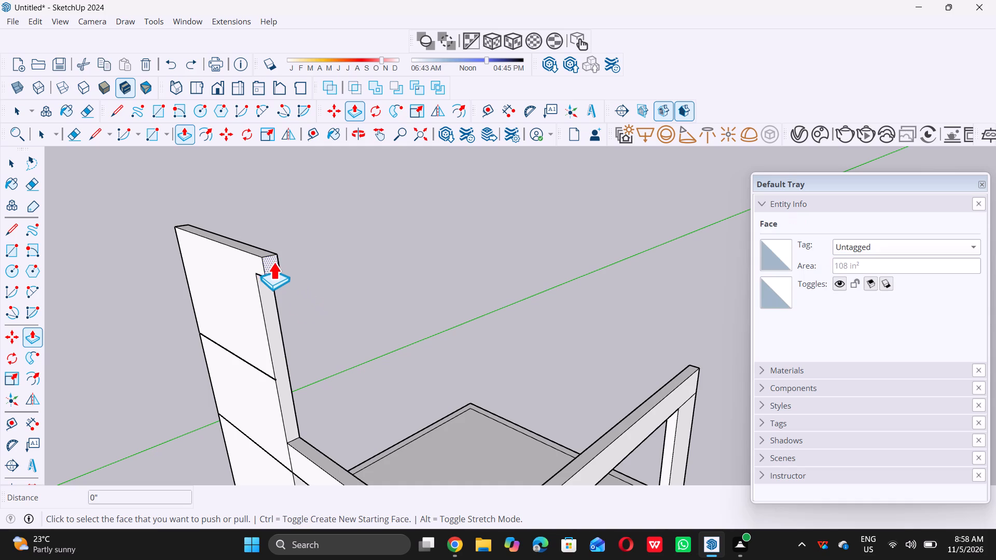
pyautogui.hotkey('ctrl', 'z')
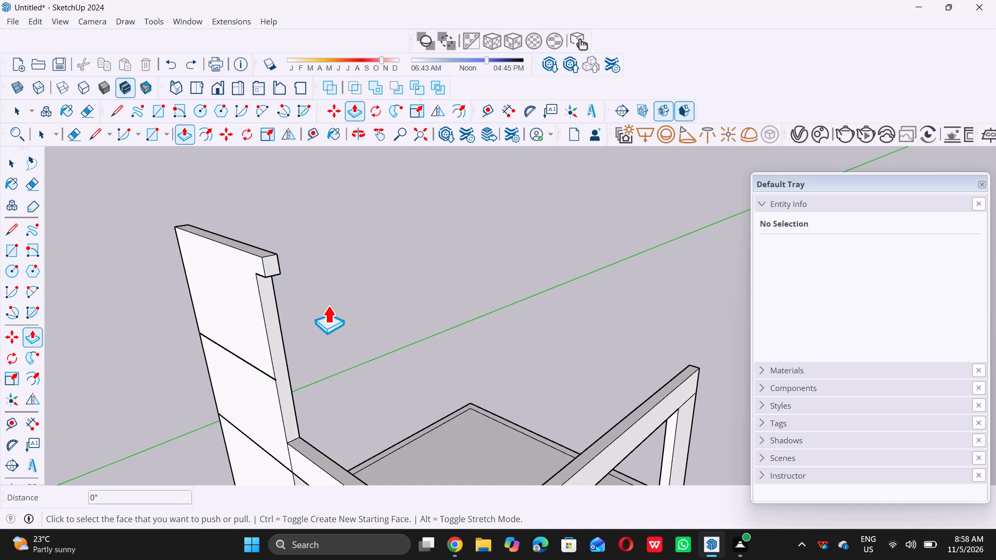
# Push/pull the end face of the projecting block at the wall top outward 13', in line with the corner column.
pyautogui.click(273, 258)
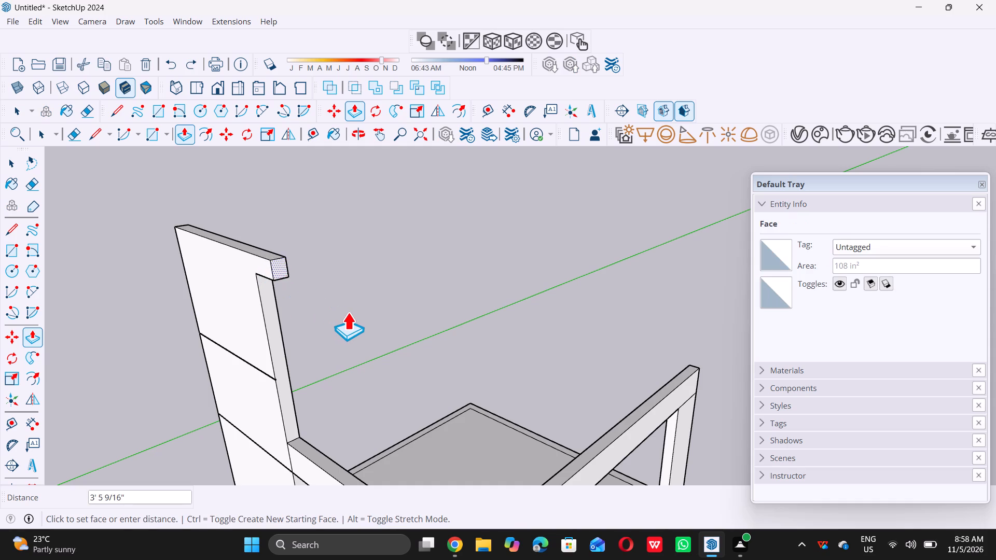
pyautogui.scroll(-20, 349, 312)
pyautogui.scroll(-7, 349, 312)
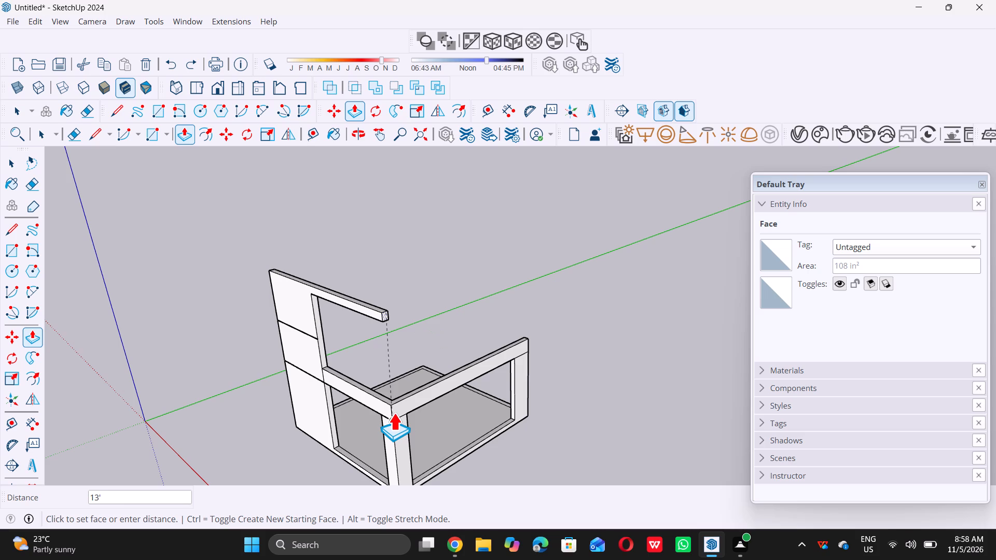
pyautogui.doubleClick(394, 411)
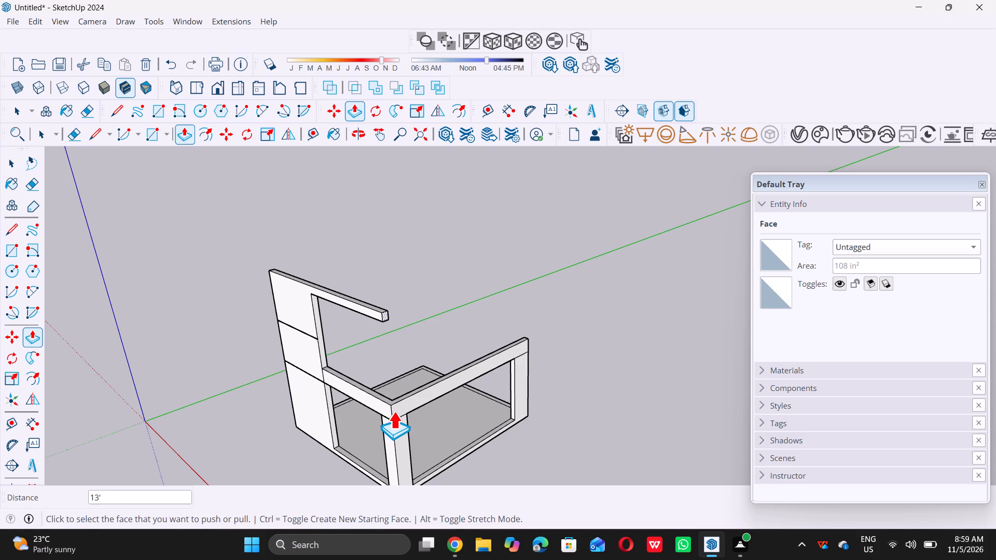
pyautogui.press('space')
pyautogui.doubleClick(423, 286)
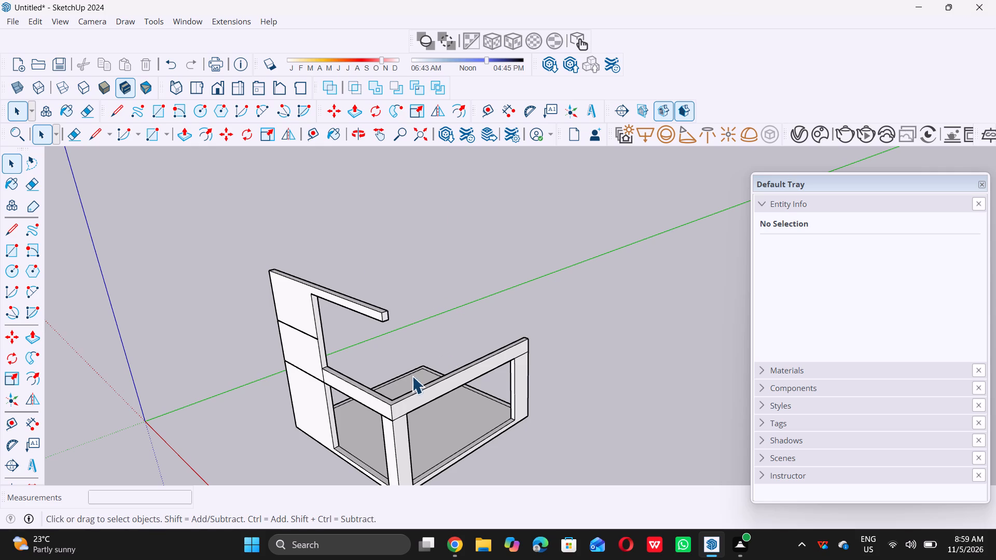
# Draw a 2' vertical line on the beam face, continuing the corner column's inner edge up to the beam's top edge.
pyautogui.scroll(-4, 383, 382)
pyautogui.moveTo(372, 444); pyautogui.dragTo(393, 408, button='middle')
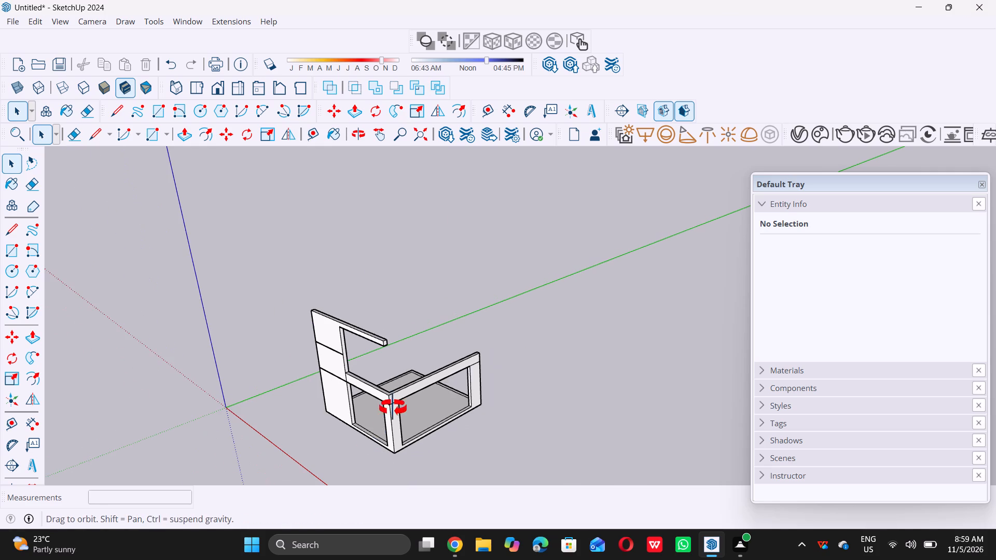
pyautogui.moveTo(393, 408); pyautogui.dragTo(408, 381, button='middle')
pyautogui.moveTo(391, 367); pyautogui.dragTo(389, 386, button='middle')
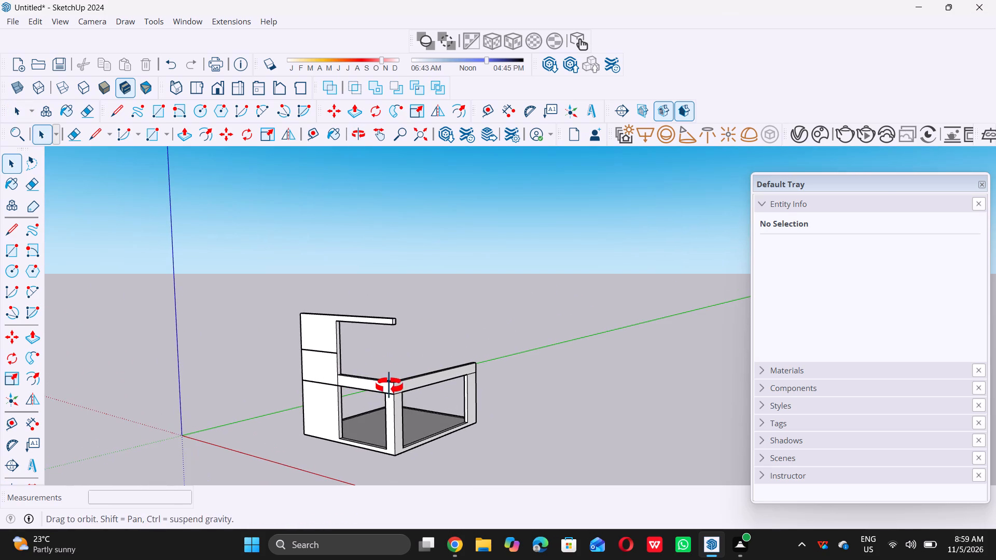
pyautogui.moveTo(389, 386); pyautogui.dragTo(383, 416, button='middle')
pyautogui.moveTo(377, 410); pyautogui.dragTo(408, 369, button='middle')
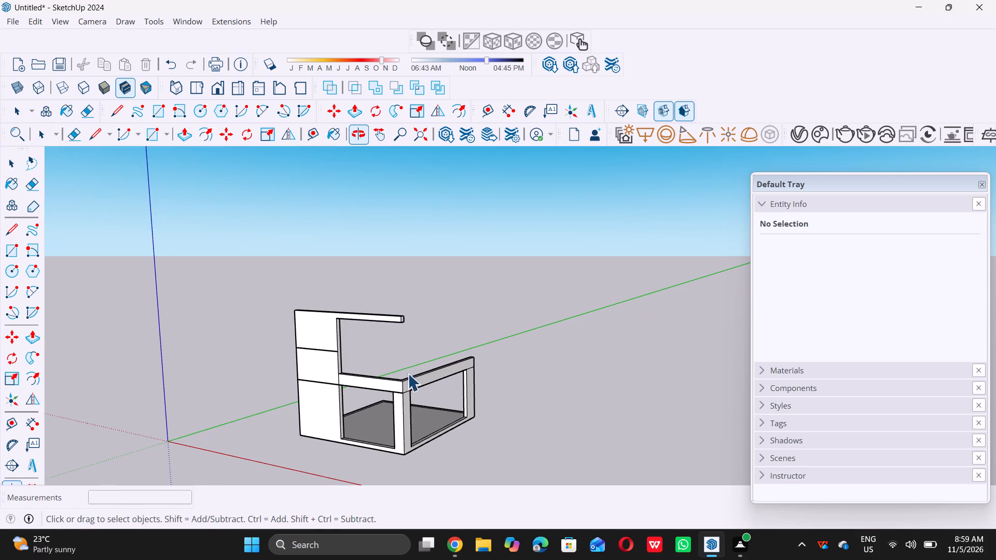
pyautogui.scroll(16, 403, 388)
pyautogui.scroll(17, 383, 395)
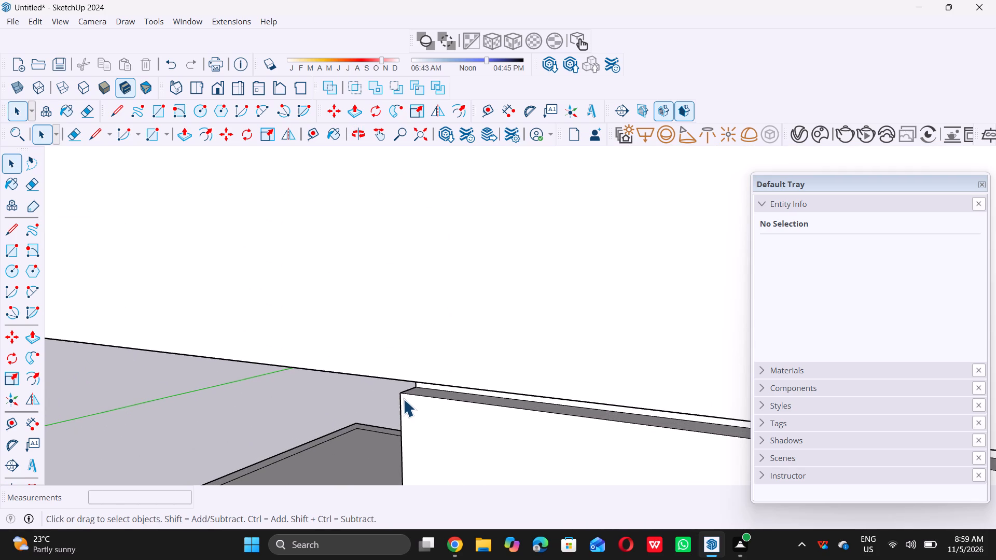
pyautogui.press('l')
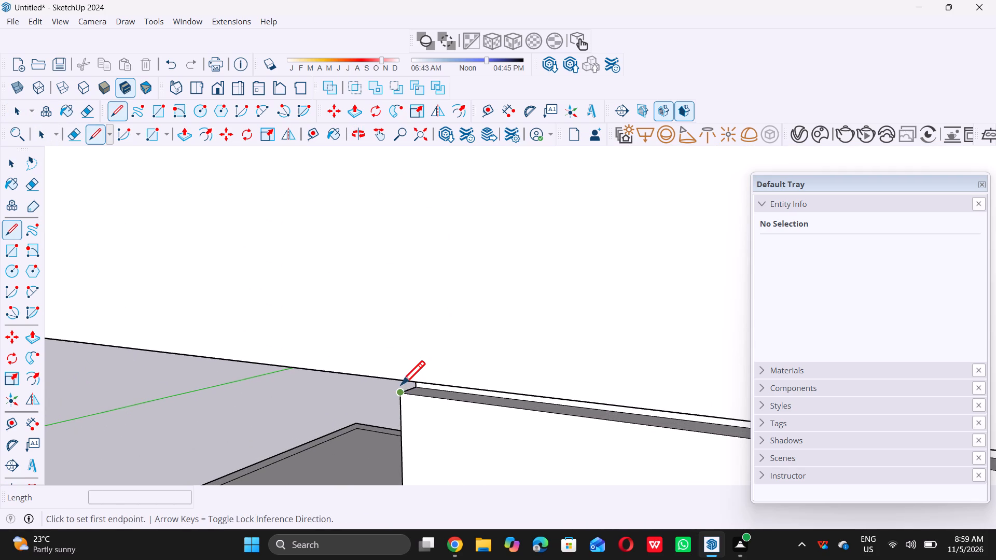
pyautogui.doubleClick(401, 378)
pyautogui.scroll(-9, 401, 378)
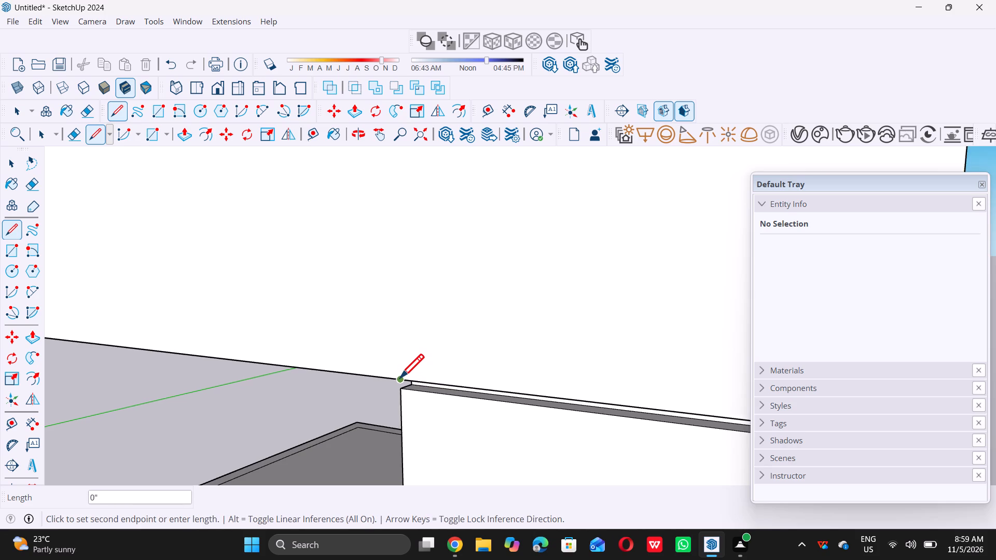
pyautogui.scroll(-13, 400, 377)
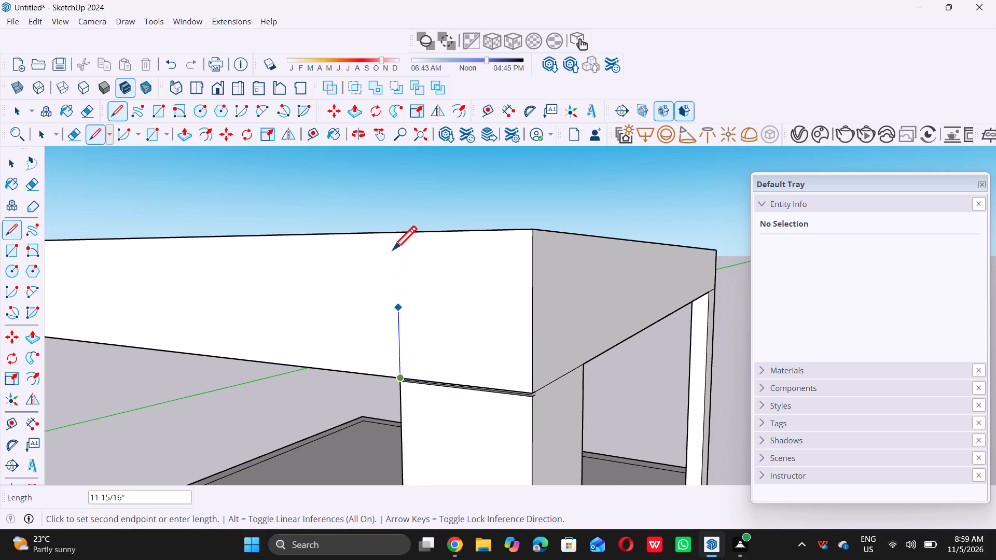
pyautogui.doubleClick(399, 234)
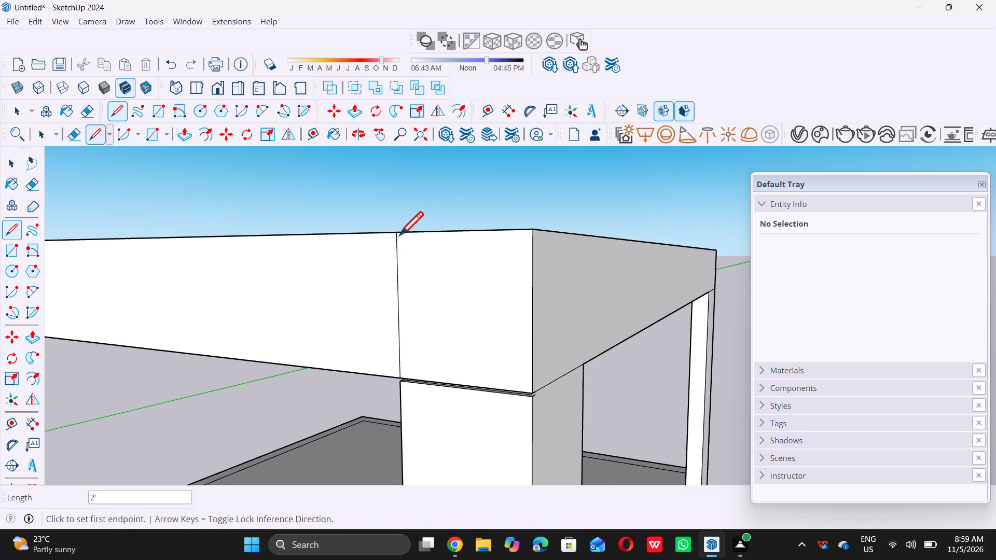
# Draw a matching 2' vertical line on the adjacent beam face, from the corner column's inner edge to the beam top.
pyautogui.scroll(-4, 395, 250)
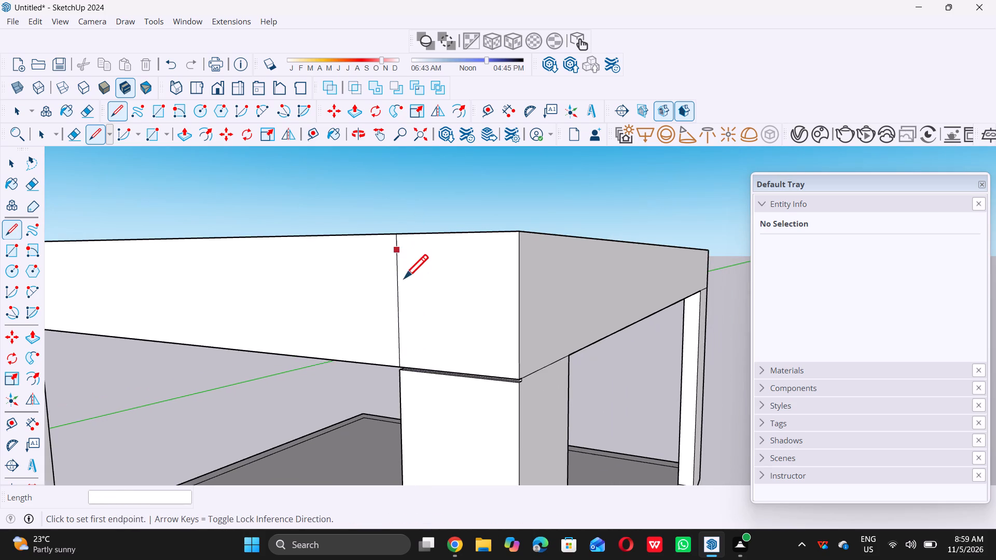
pyautogui.scroll(-2, 404, 278)
pyautogui.moveTo(563, 343); pyautogui.dragTo(445, 333, button='middle')
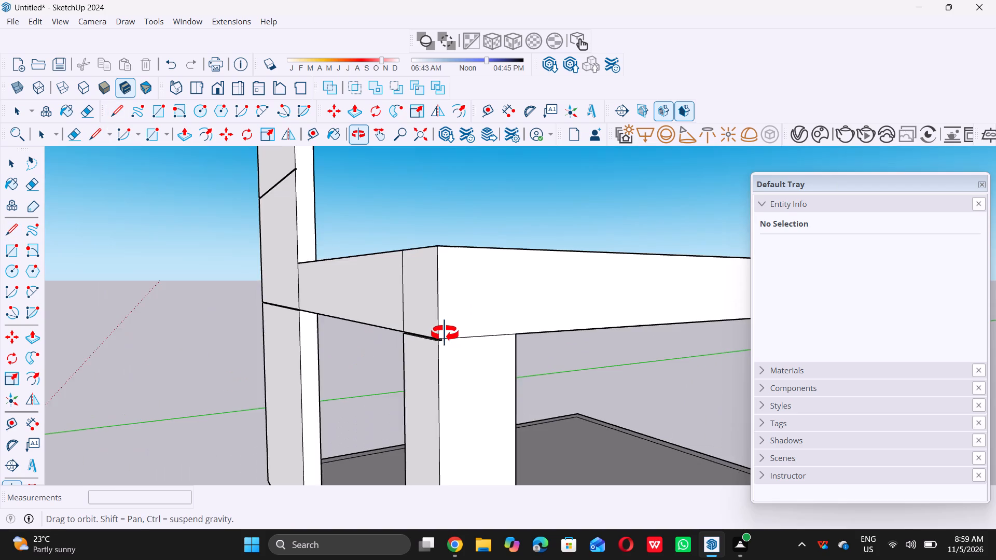
pyautogui.moveTo(445, 333); pyautogui.dragTo(438, 334, button='middle')
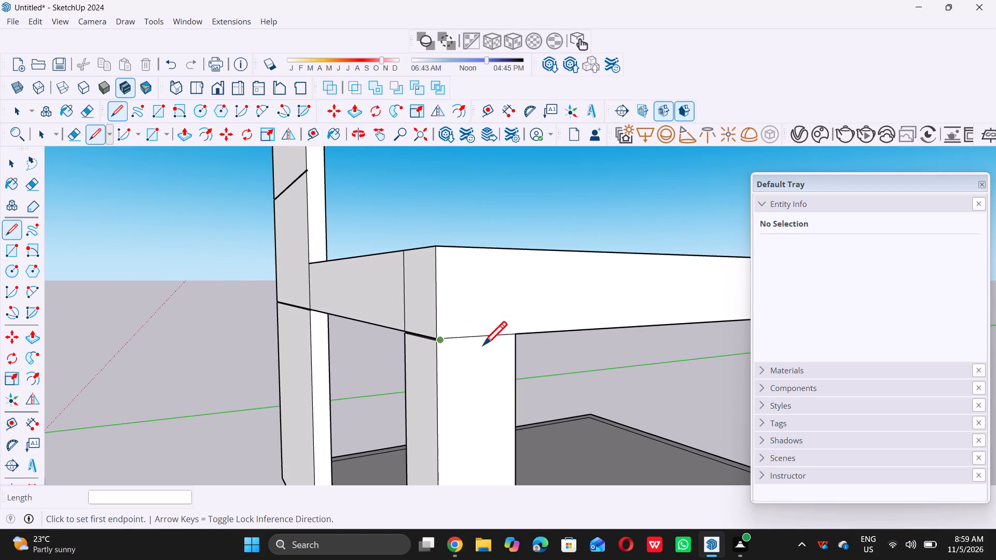
pyautogui.moveTo(482, 345); pyautogui.dragTo(451, 350, button='middle')
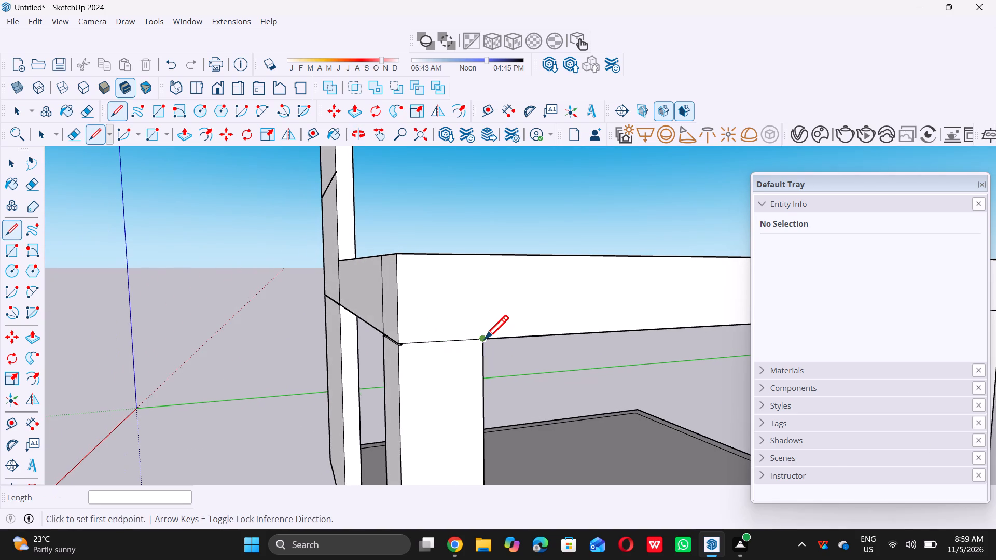
pyautogui.doubleClick(485, 338)
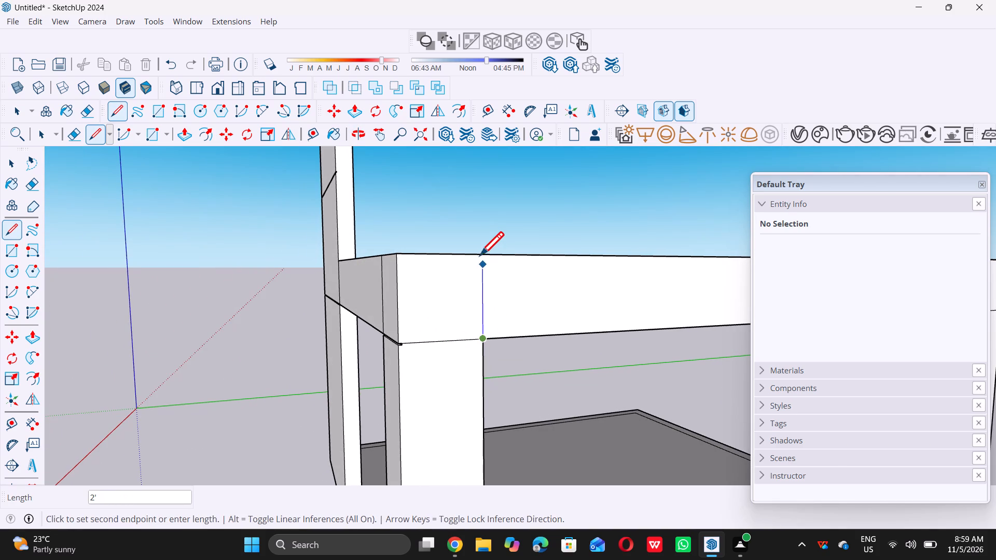
pyautogui.click(480, 255)
pyautogui.press('space')
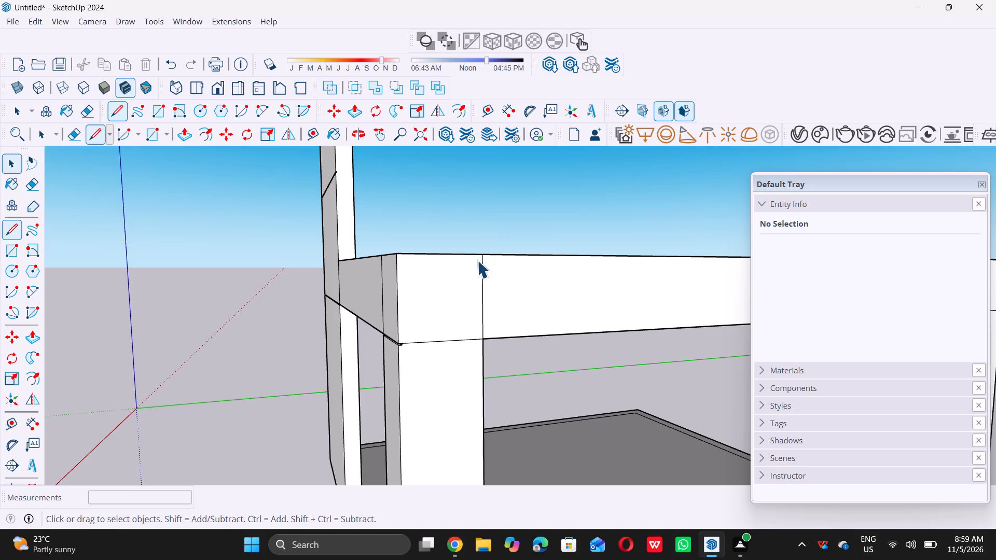
# Place a guide 0.5" below the beam's bottom edge on the ungrooved face of the corner column.
pyautogui.scroll(-7, 473, 311)
pyautogui.moveTo(430, 355); pyautogui.dragTo(439, 351, button='middle')
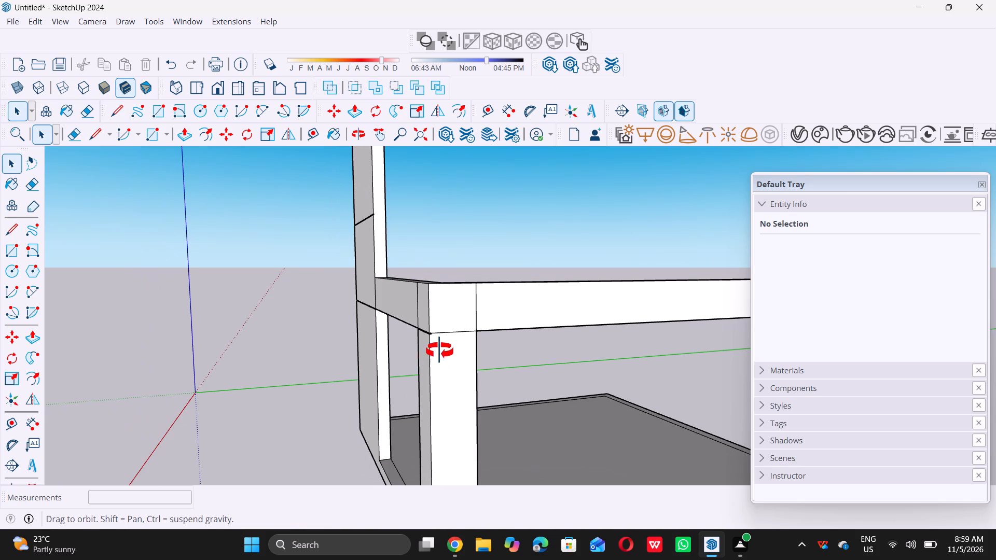
pyautogui.moveTo(439, 351); pyautogui.dragTo(412, 332, button='middle')
pyautogui.scroll(6, 419, 318)
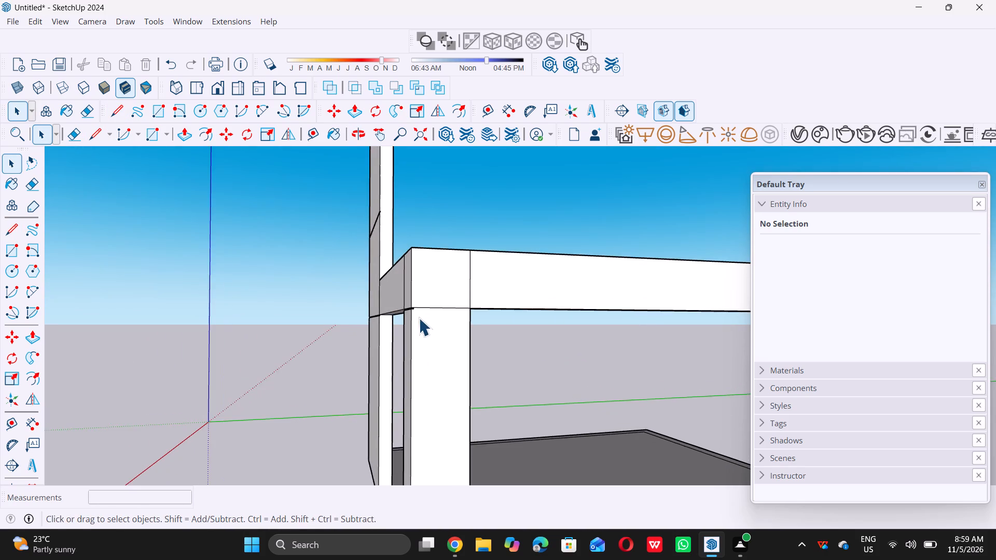
pyautogui.press('t')
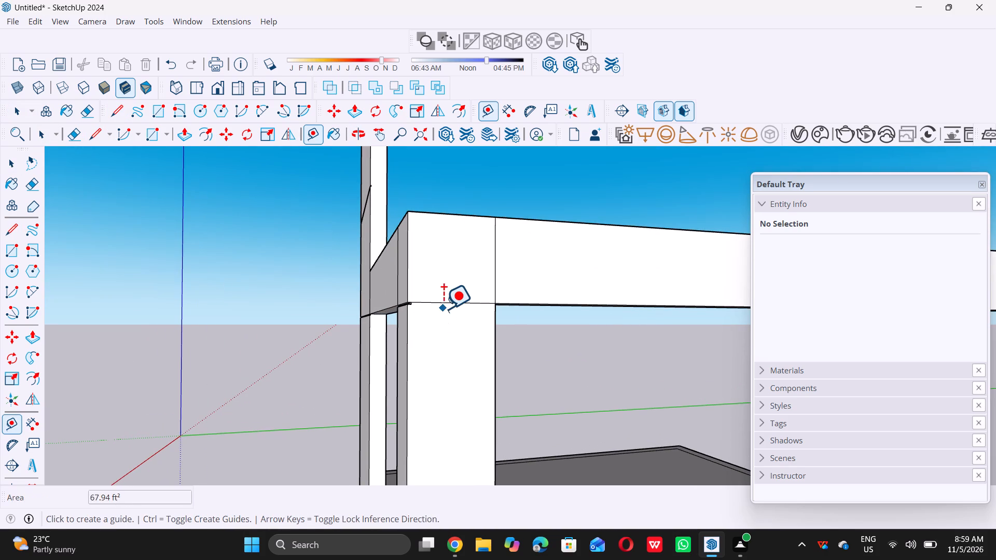
pyautogui.doubleClick(439, 303)
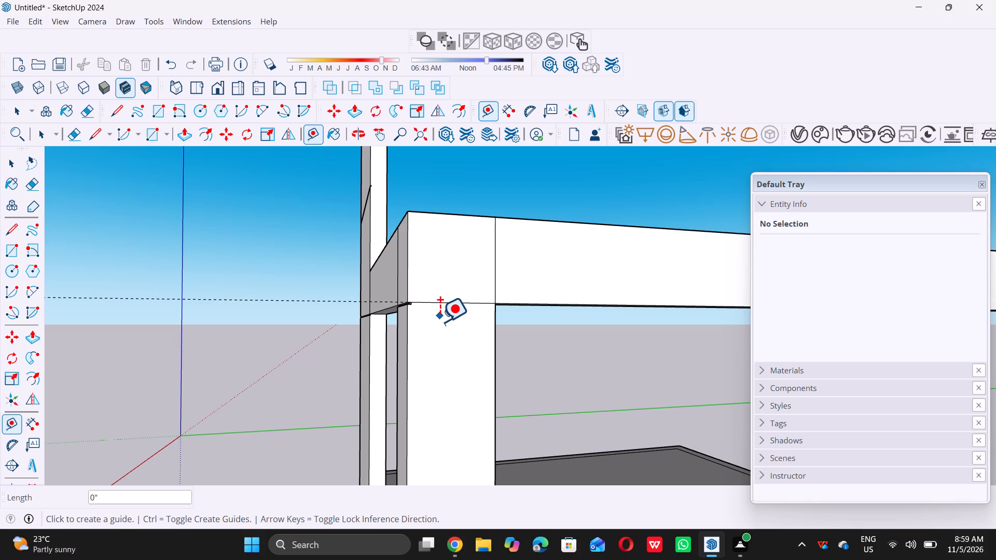
pyautogui.hotkey('ctrl', 'z')
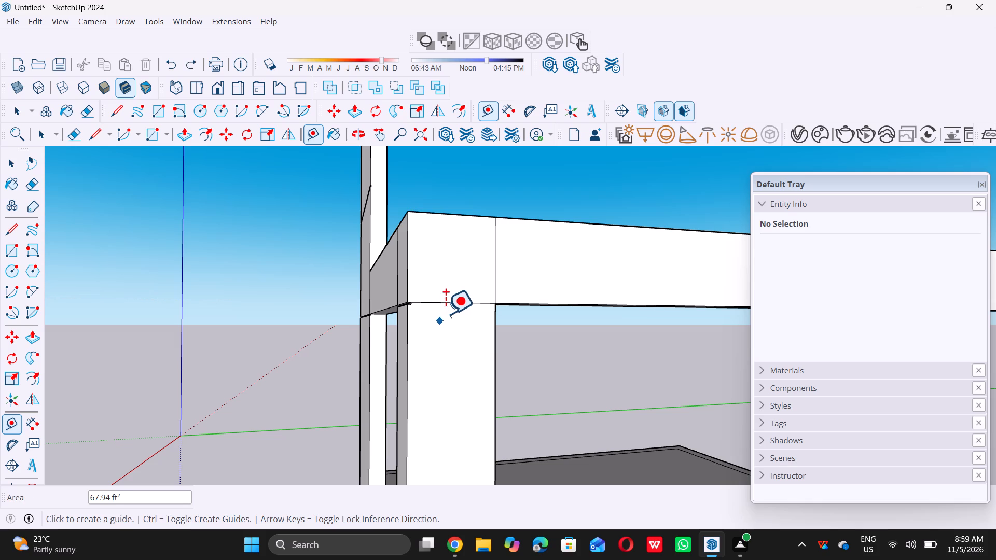
pyautogui.scroll(5, 446, 314)
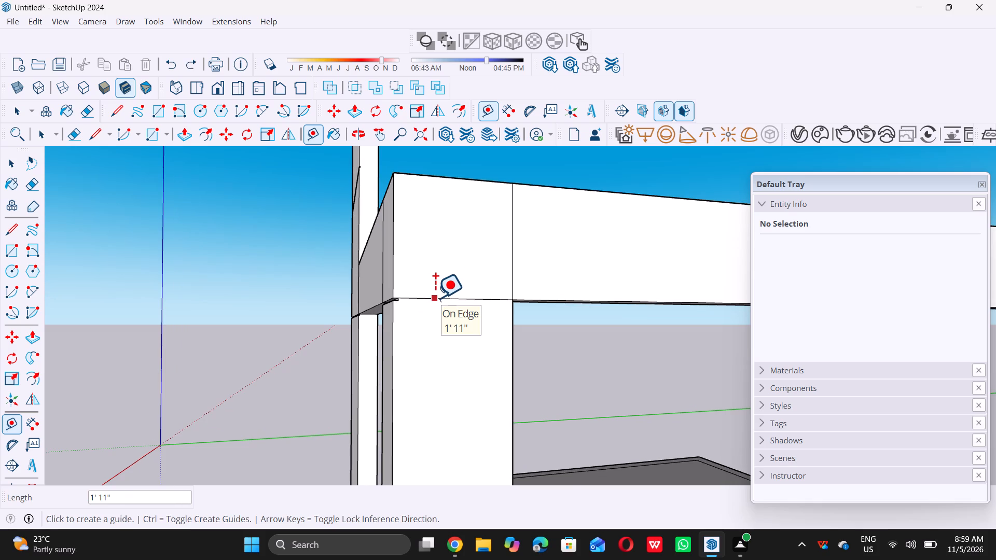
pyautogui.tripleClick(436, 297)
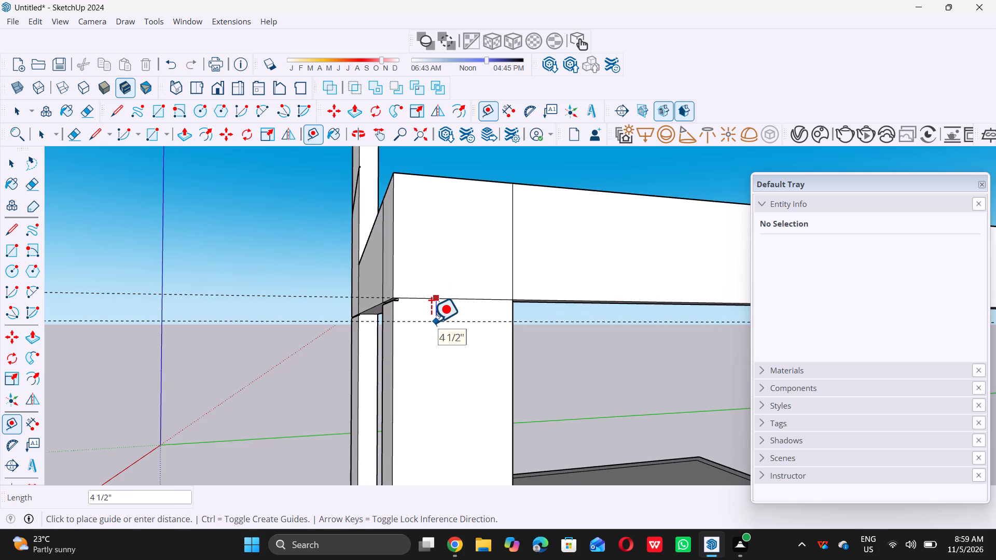
pyautogui.write('0.5')
pyautogui.hotkey('shift', '"')
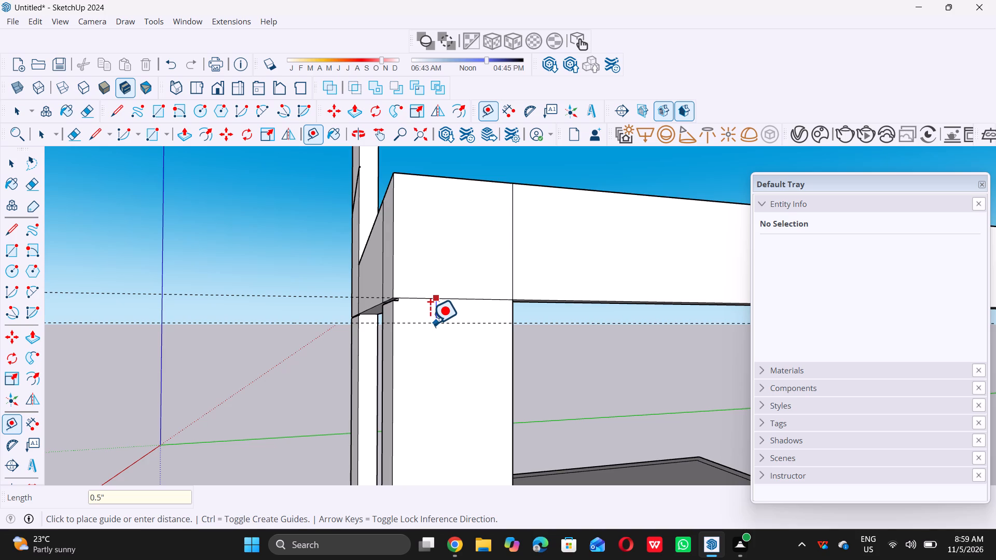
pyautogui.press('Return')
pyautogui.press('space')
# Draw a 1' 11" by 1/2" rectangle across the column top, from the existing groove's end to the column's far edge.
pyautogui.write('r')
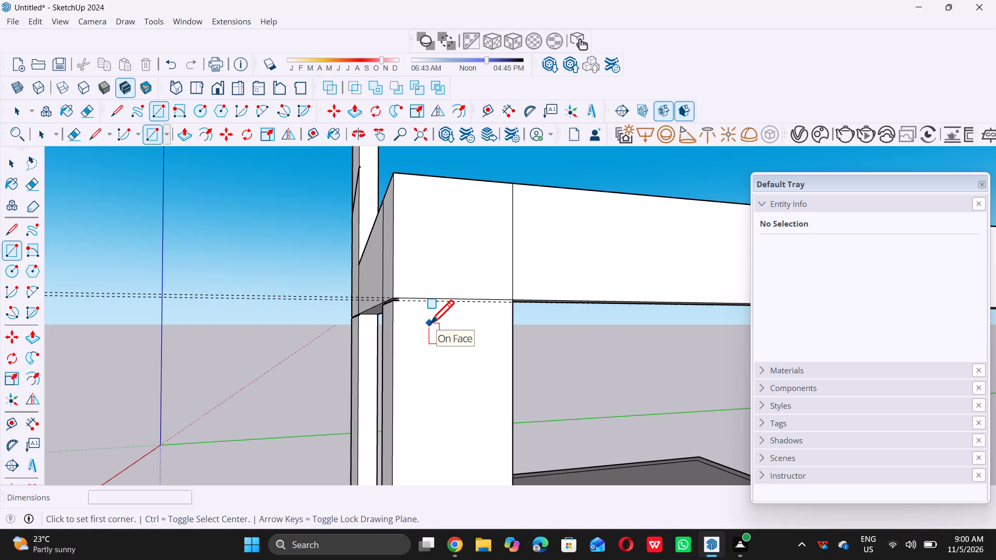
pyautogui.scroll(5, 503, 276)
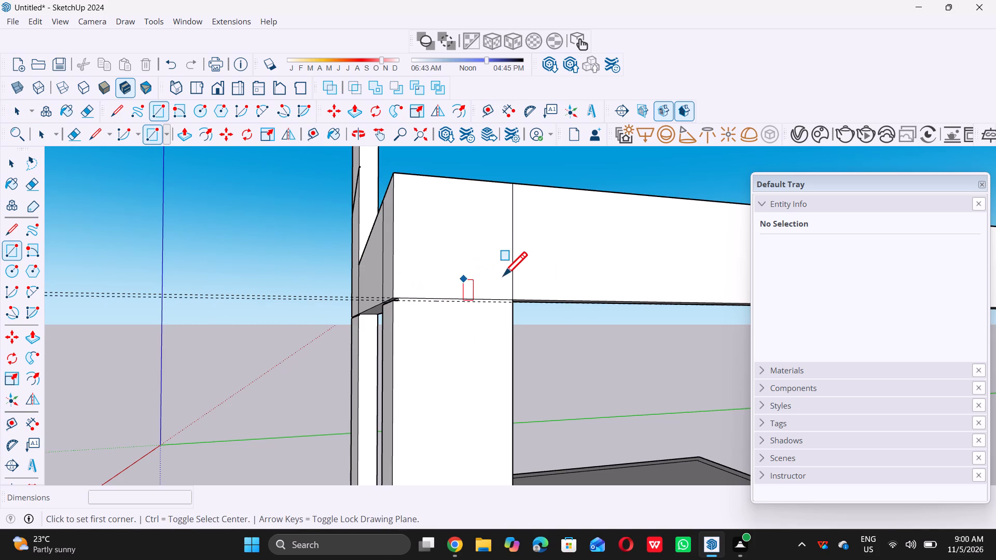
pyautogui.scroll(2, 503, 275)
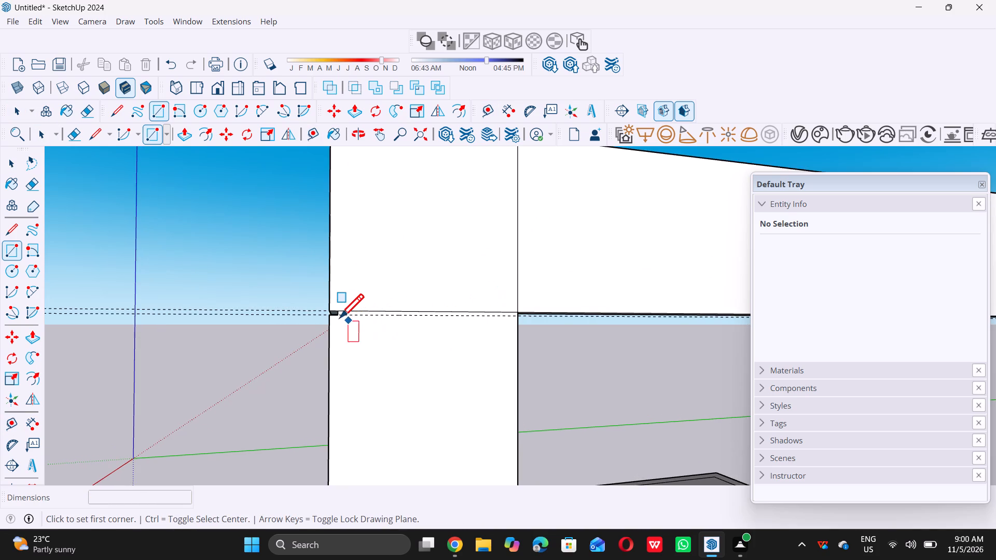
pyautogui.doubleClick(340, 316)
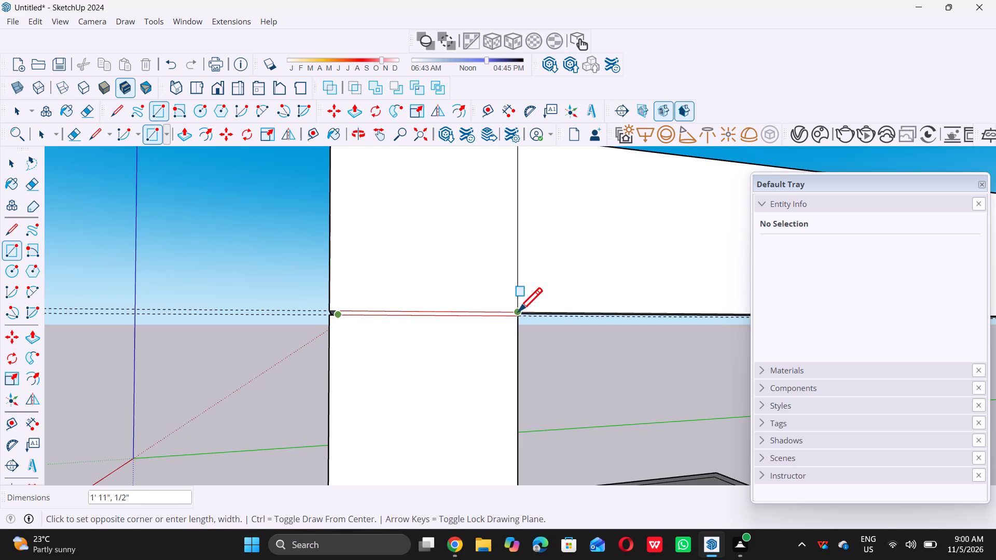
pyautogui.tripleClick(518, 311)
pyautogui.press('space')
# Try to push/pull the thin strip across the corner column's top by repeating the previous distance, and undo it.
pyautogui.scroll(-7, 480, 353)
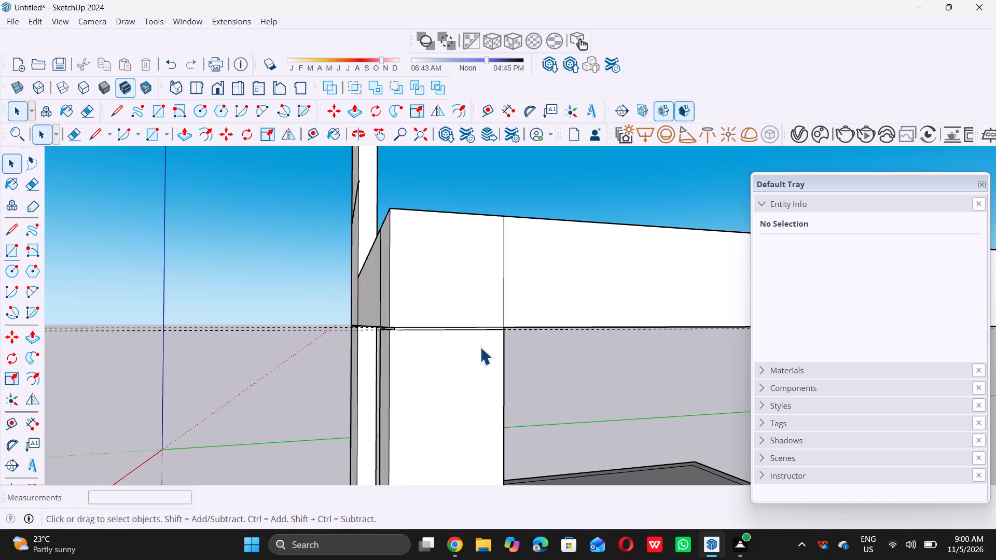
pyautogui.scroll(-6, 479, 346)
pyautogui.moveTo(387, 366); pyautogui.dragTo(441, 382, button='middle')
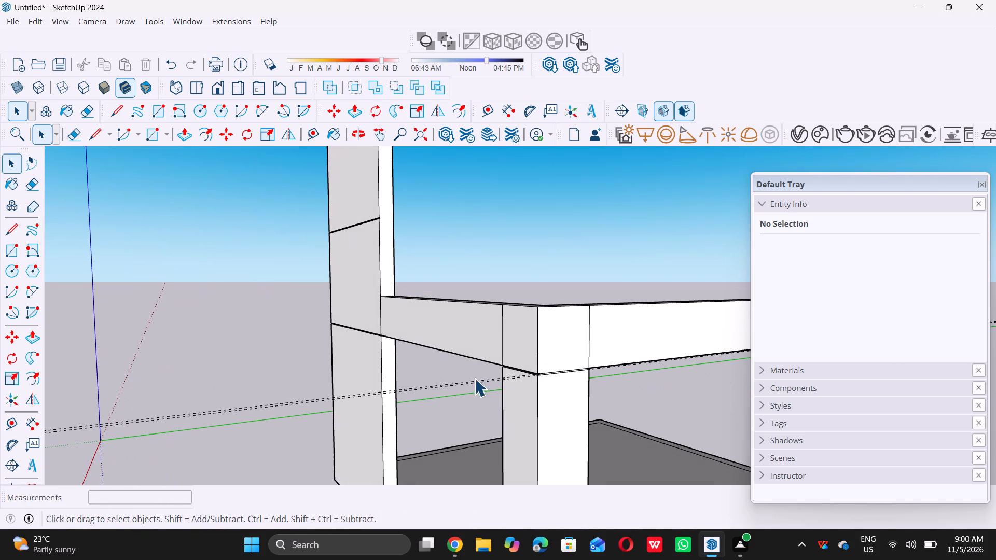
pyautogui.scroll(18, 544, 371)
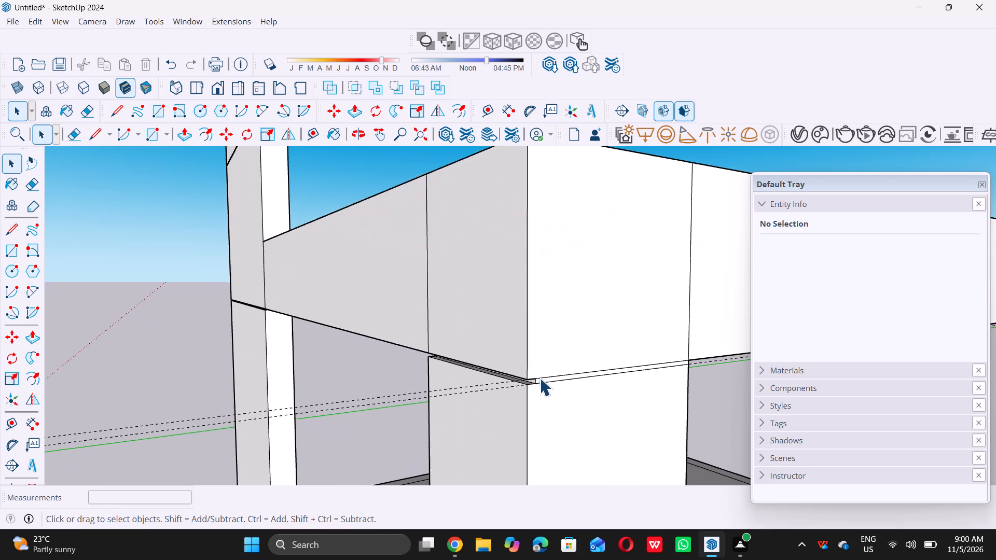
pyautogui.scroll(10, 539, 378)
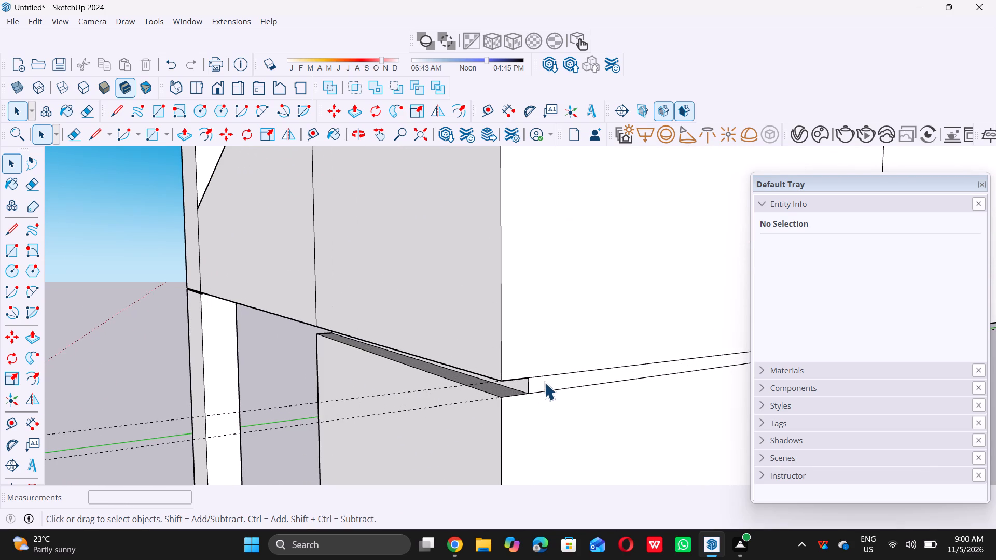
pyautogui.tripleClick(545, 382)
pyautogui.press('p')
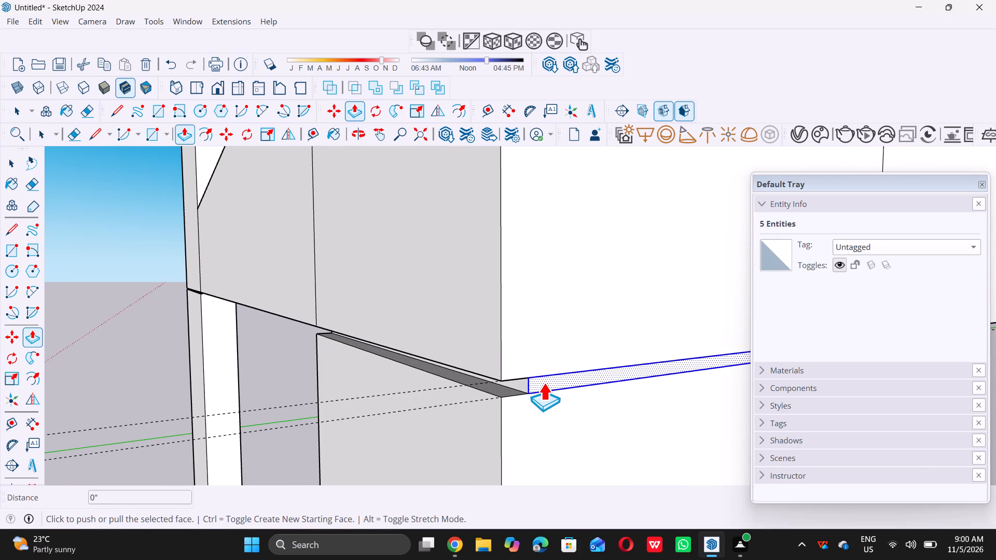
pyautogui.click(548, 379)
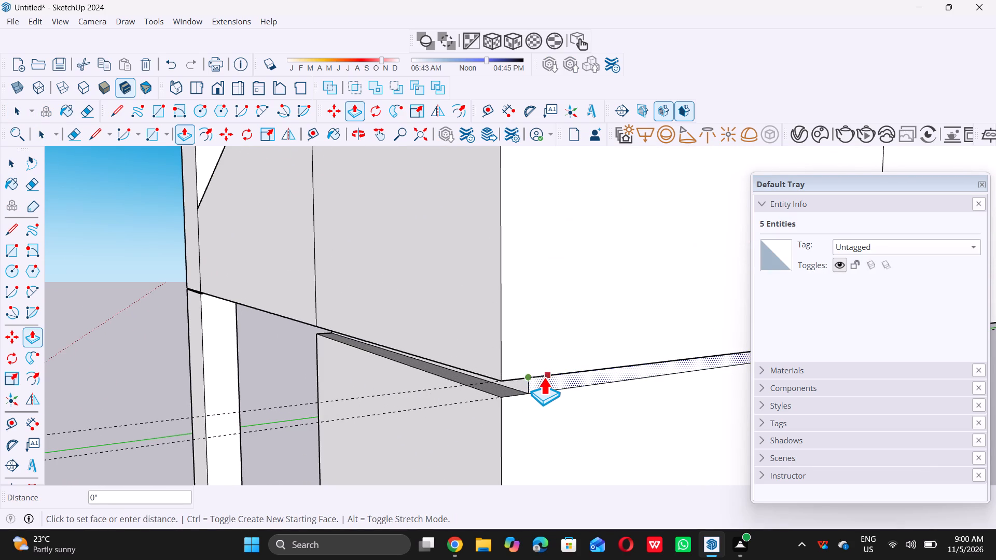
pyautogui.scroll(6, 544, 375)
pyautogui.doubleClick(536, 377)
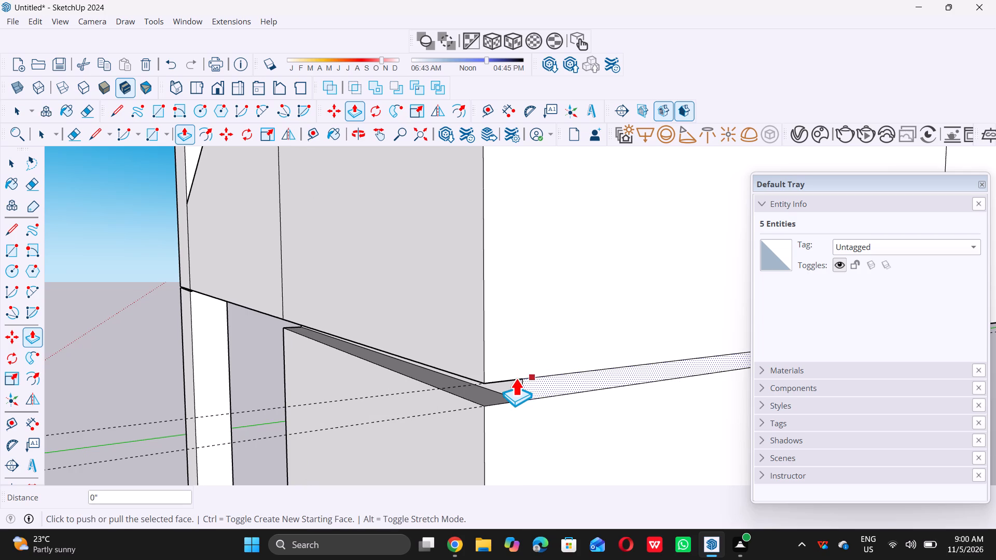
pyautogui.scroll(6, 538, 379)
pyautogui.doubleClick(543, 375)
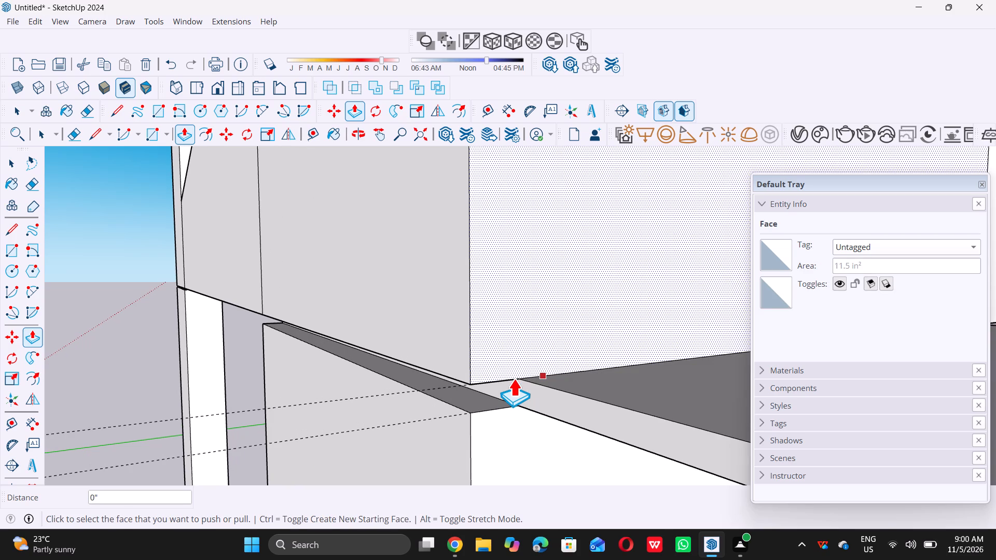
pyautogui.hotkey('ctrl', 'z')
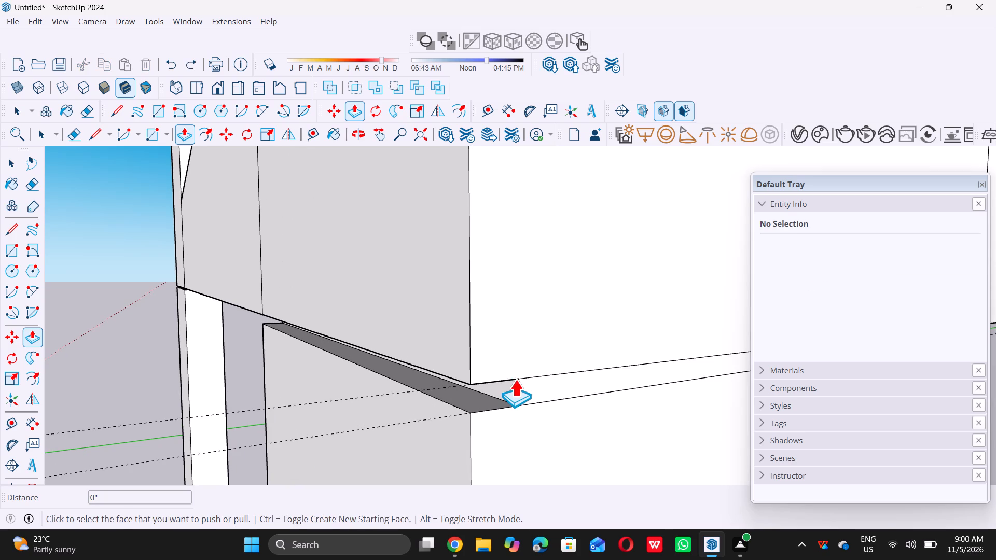
# Delete all guides from the model.
pyautogui.press('space')
pyautogui.scroll(-17, 519, 381)
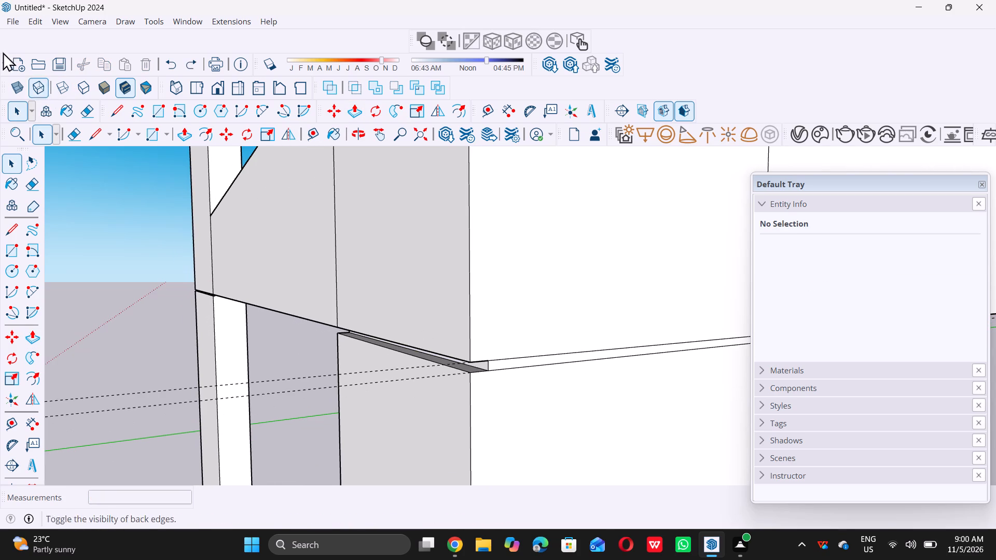
pyautogui.doubleClick(33, 20)
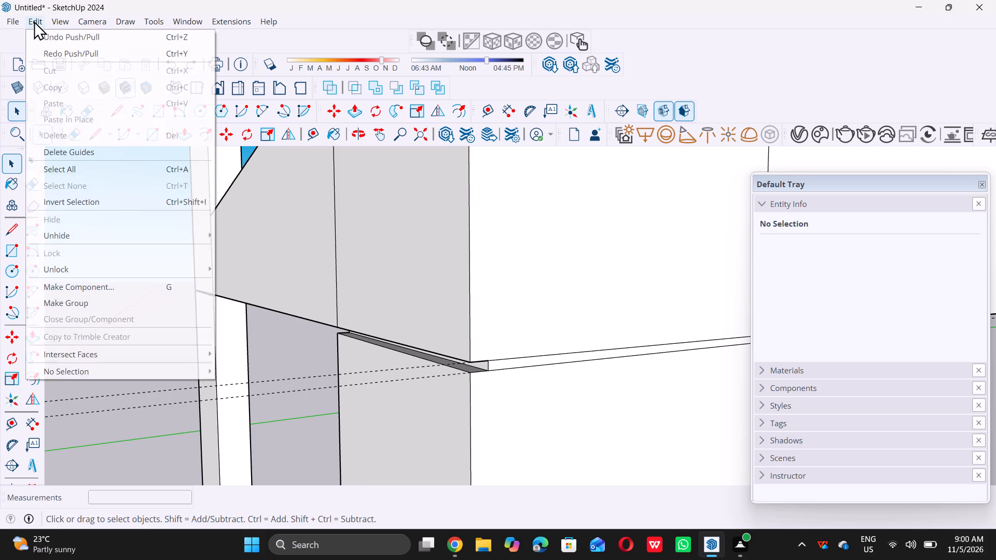
pyautogui.doubleClick(33, 23)
pyautogui.click(31, 23)
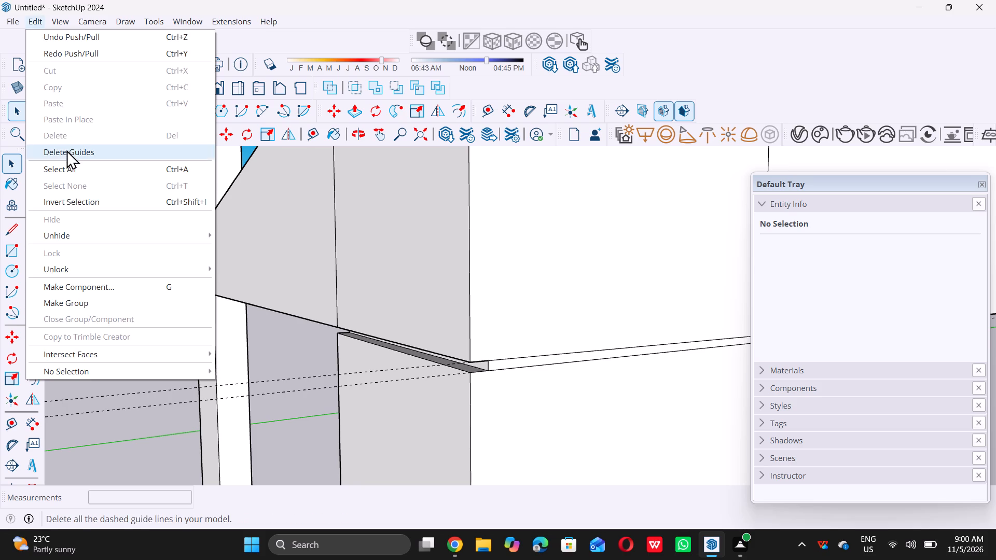
pyautogui.click(66, 150)
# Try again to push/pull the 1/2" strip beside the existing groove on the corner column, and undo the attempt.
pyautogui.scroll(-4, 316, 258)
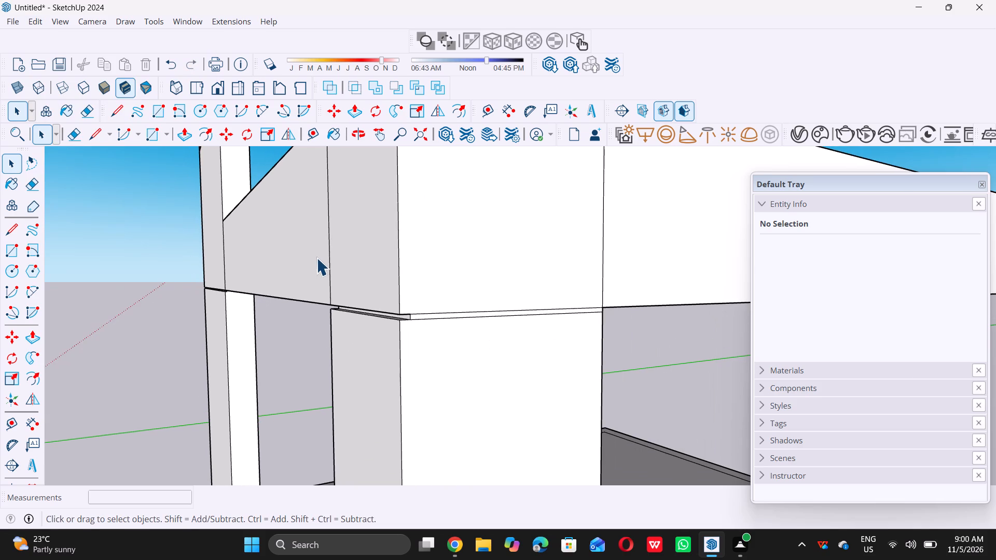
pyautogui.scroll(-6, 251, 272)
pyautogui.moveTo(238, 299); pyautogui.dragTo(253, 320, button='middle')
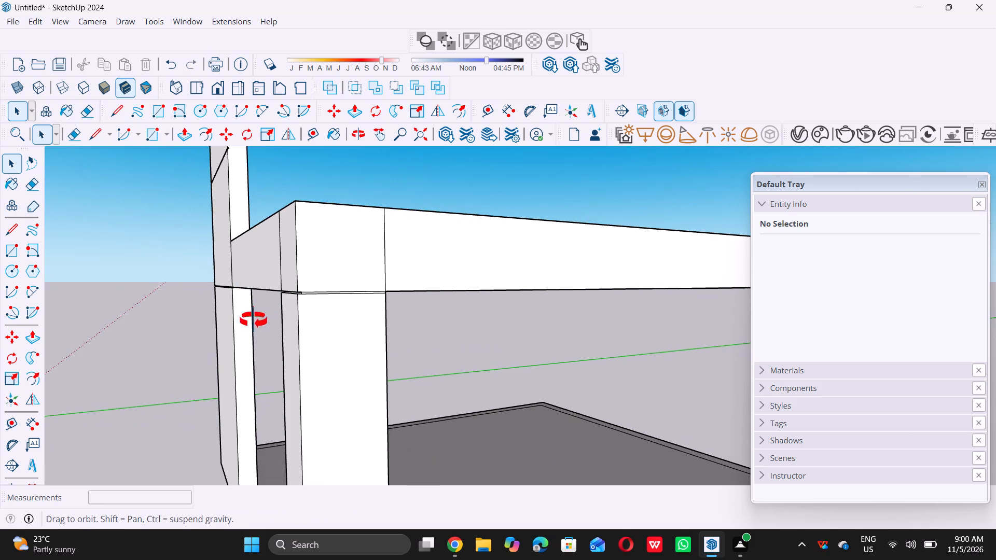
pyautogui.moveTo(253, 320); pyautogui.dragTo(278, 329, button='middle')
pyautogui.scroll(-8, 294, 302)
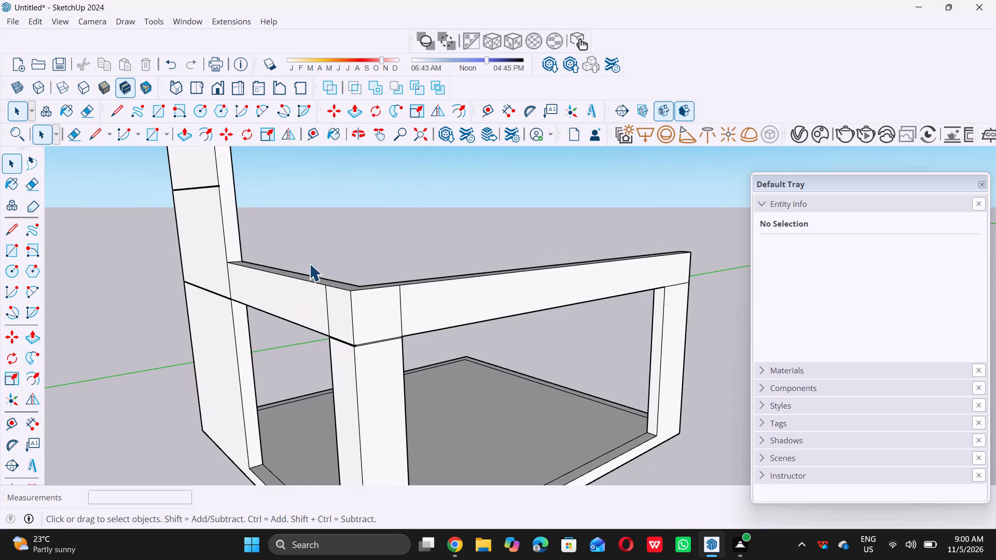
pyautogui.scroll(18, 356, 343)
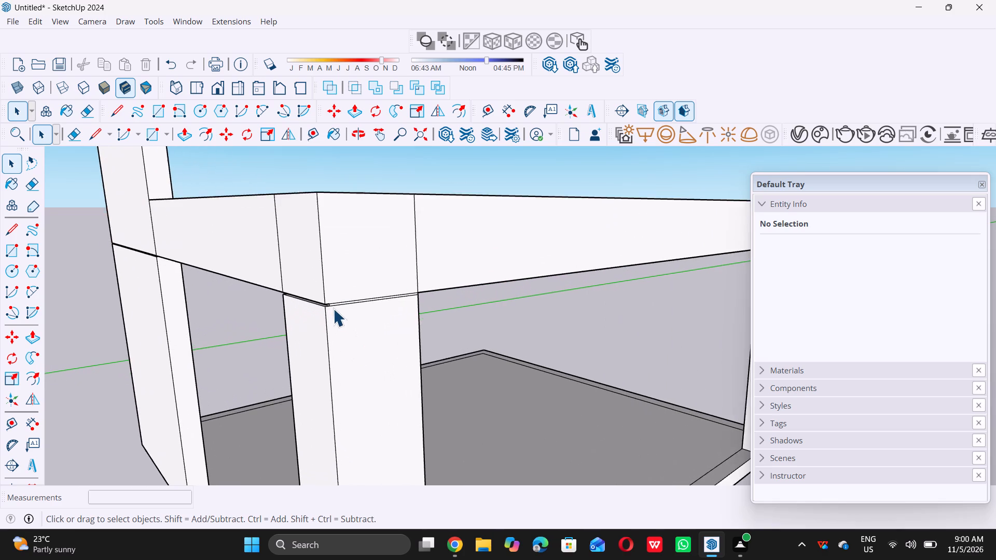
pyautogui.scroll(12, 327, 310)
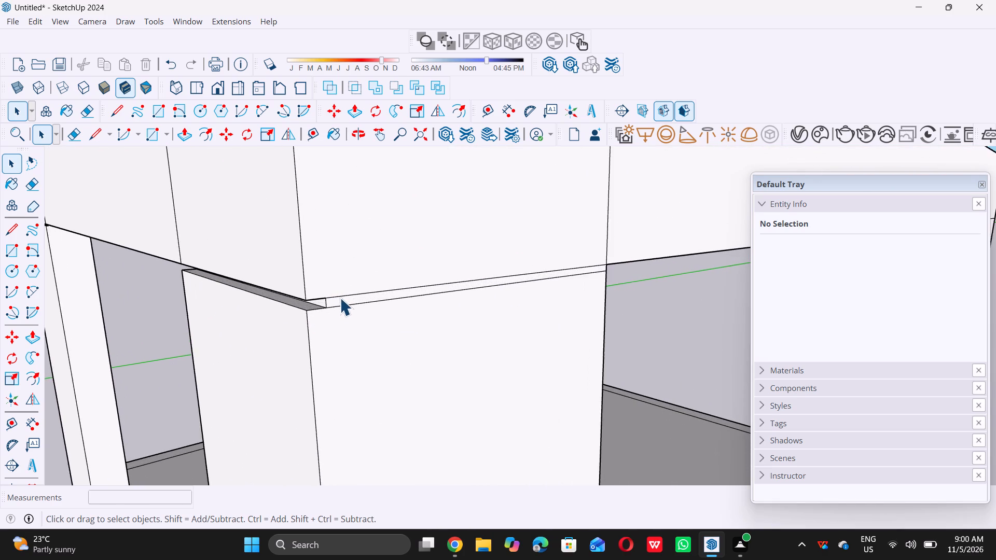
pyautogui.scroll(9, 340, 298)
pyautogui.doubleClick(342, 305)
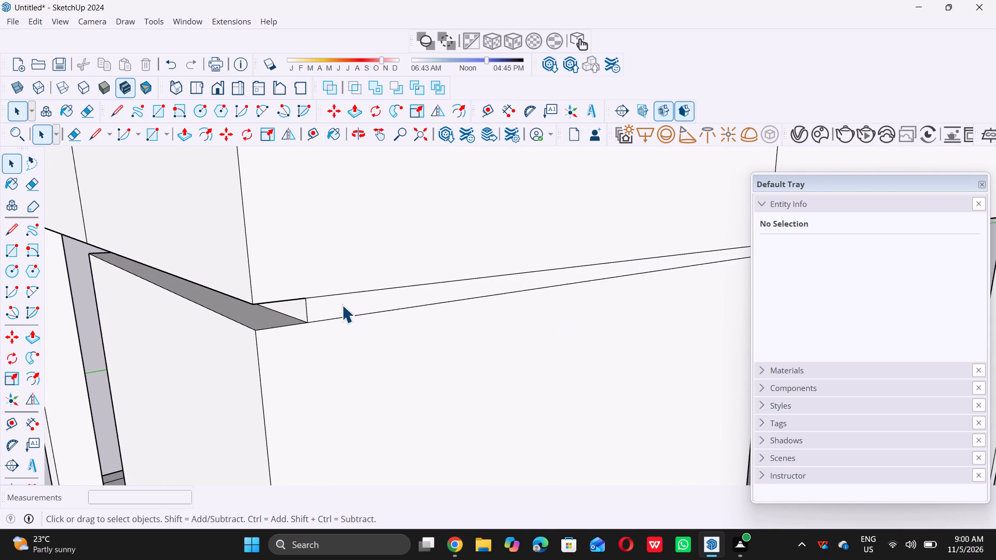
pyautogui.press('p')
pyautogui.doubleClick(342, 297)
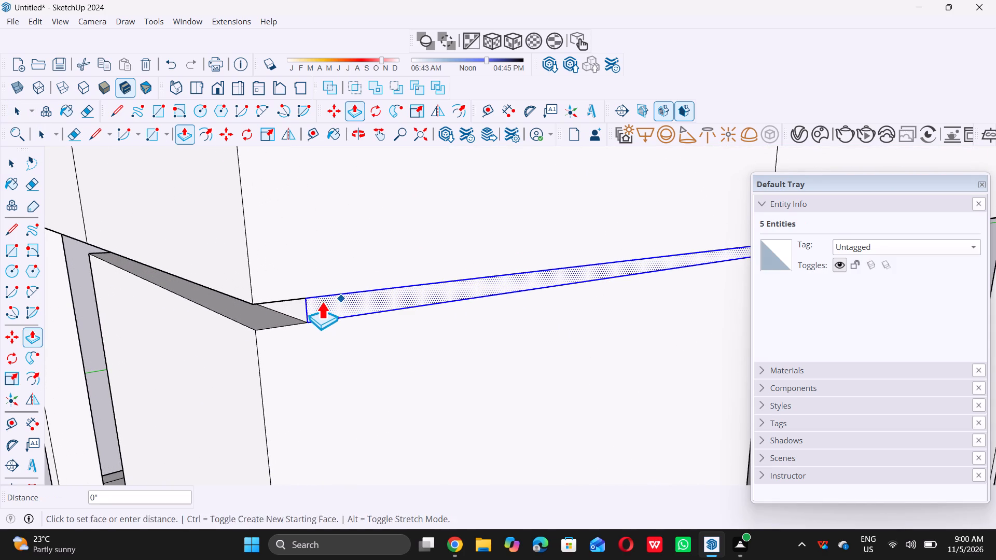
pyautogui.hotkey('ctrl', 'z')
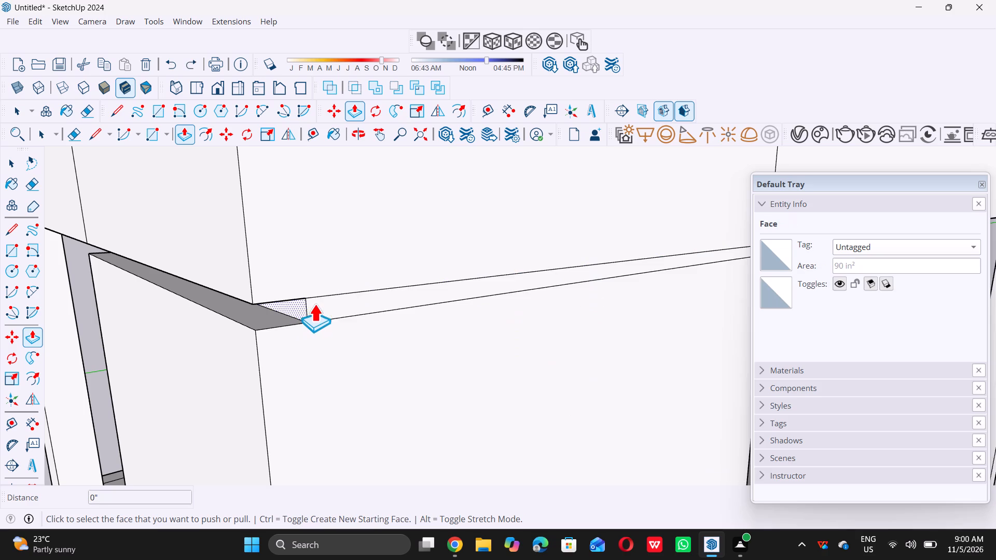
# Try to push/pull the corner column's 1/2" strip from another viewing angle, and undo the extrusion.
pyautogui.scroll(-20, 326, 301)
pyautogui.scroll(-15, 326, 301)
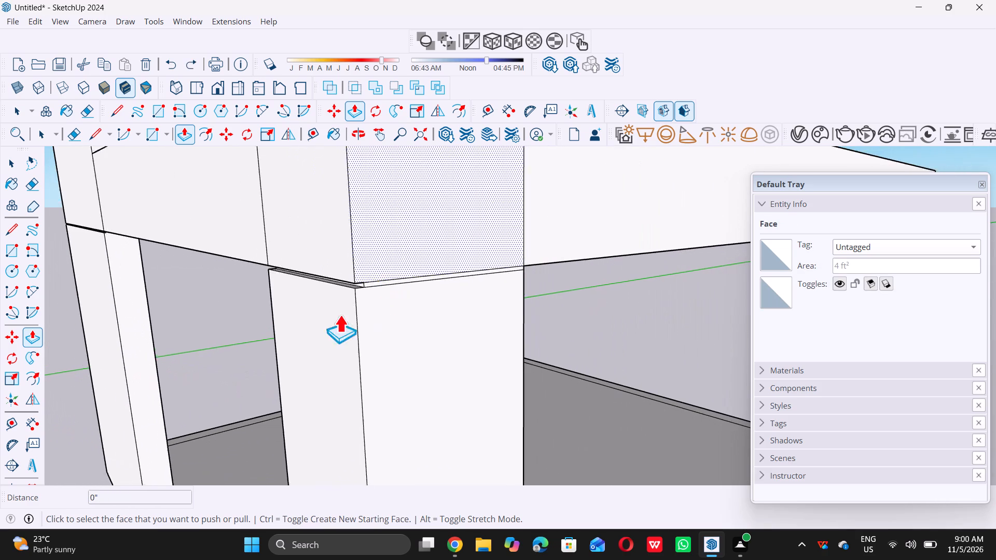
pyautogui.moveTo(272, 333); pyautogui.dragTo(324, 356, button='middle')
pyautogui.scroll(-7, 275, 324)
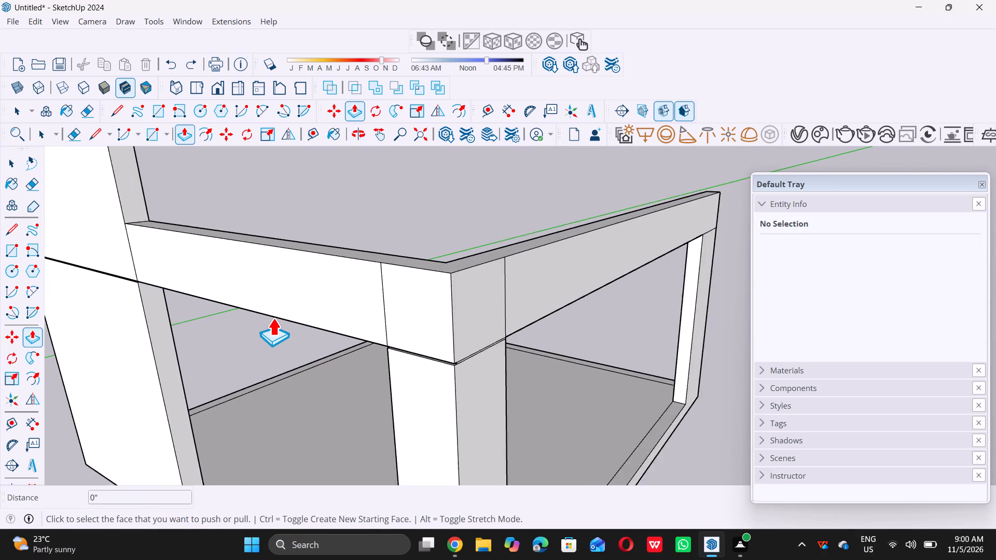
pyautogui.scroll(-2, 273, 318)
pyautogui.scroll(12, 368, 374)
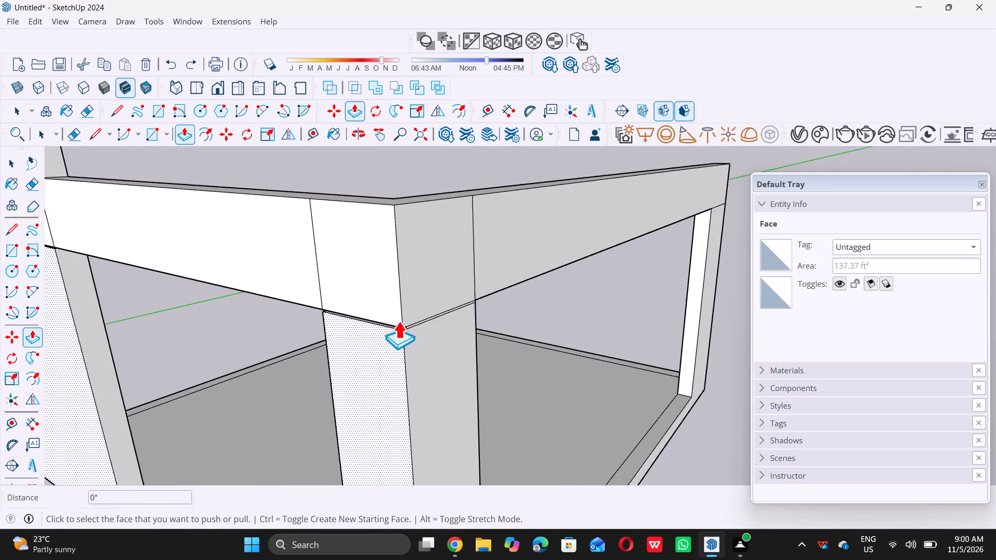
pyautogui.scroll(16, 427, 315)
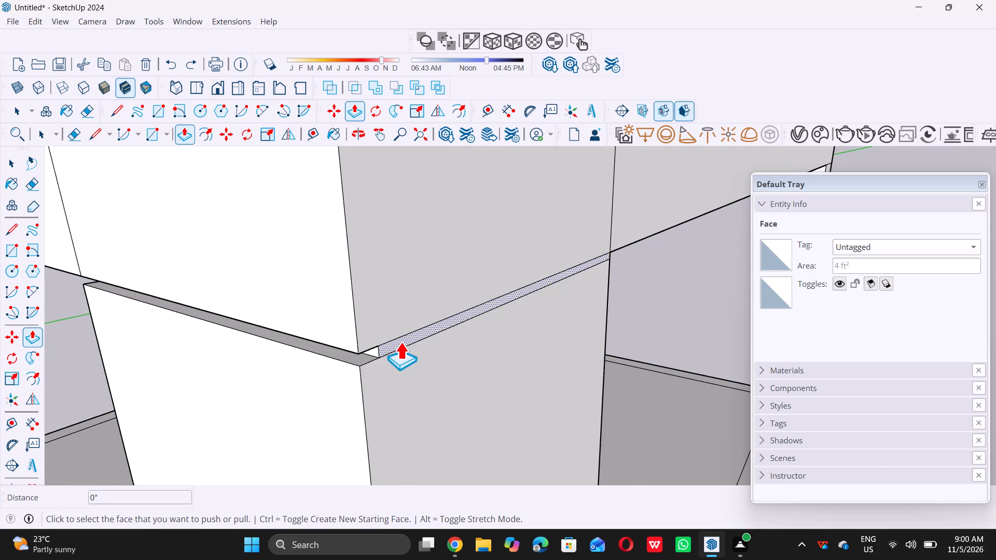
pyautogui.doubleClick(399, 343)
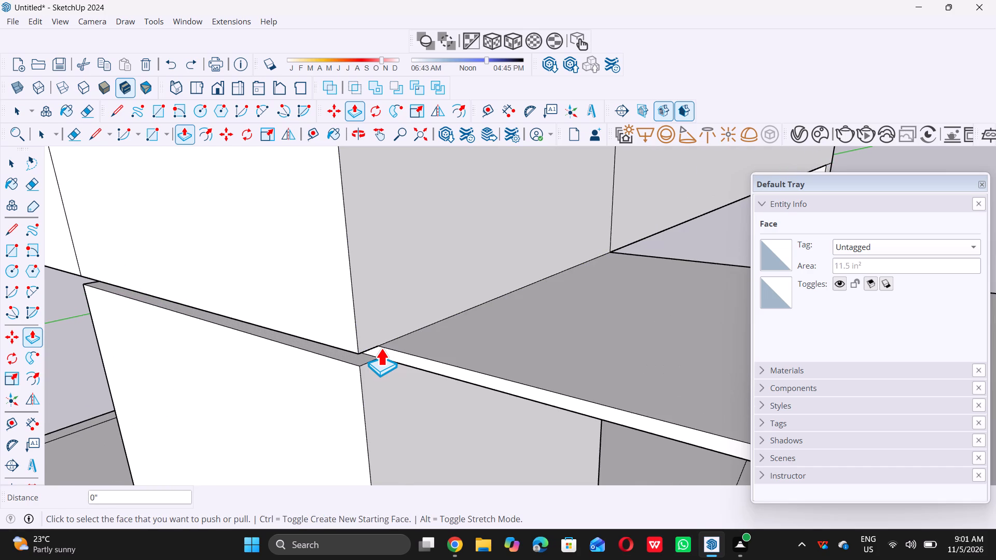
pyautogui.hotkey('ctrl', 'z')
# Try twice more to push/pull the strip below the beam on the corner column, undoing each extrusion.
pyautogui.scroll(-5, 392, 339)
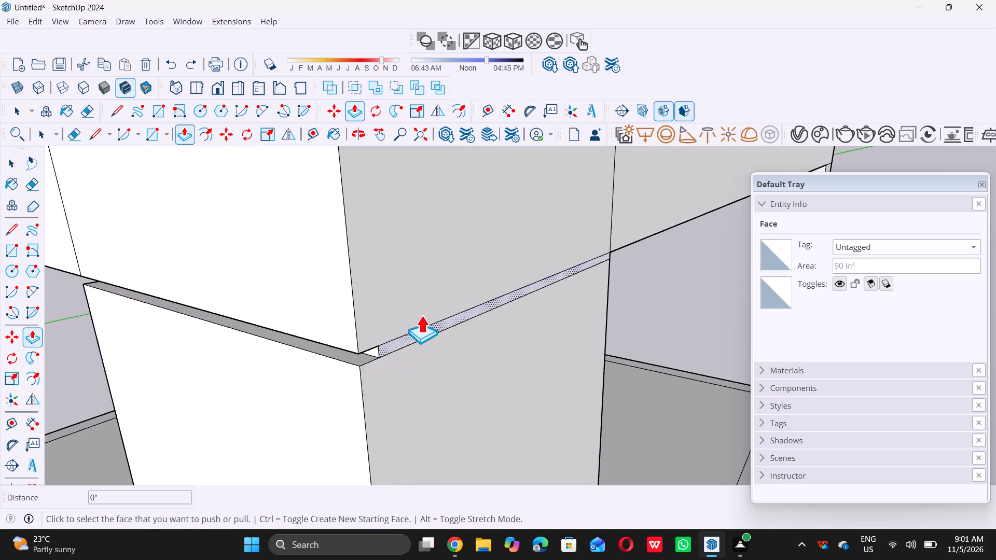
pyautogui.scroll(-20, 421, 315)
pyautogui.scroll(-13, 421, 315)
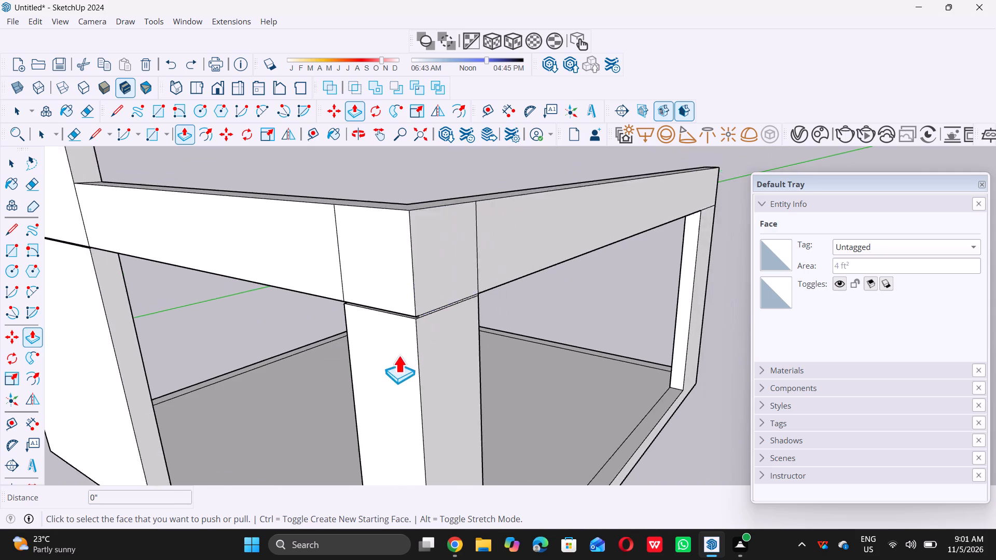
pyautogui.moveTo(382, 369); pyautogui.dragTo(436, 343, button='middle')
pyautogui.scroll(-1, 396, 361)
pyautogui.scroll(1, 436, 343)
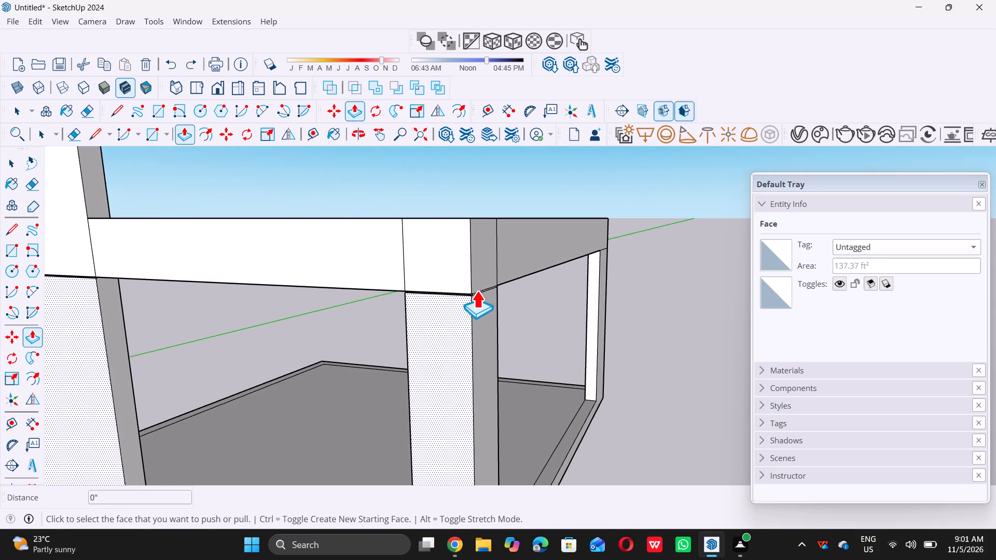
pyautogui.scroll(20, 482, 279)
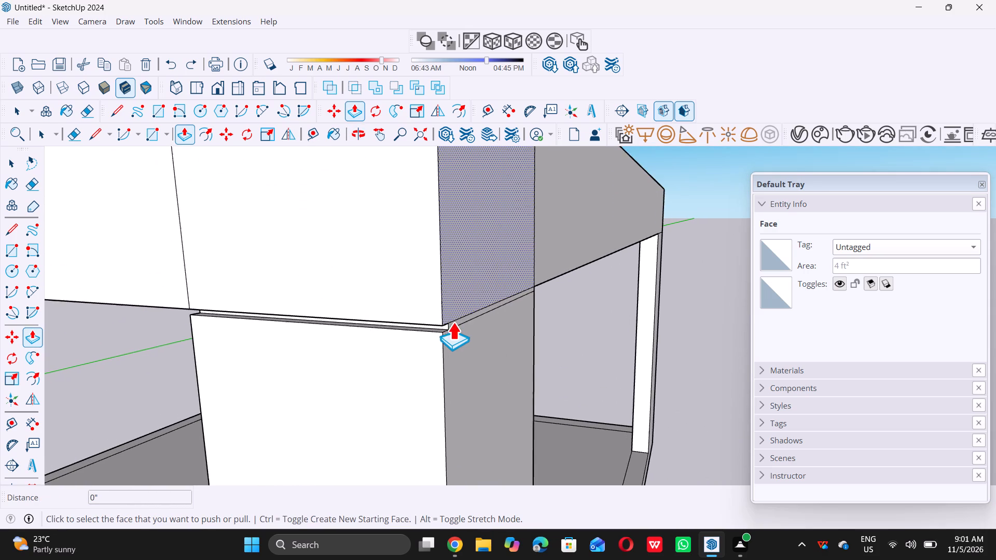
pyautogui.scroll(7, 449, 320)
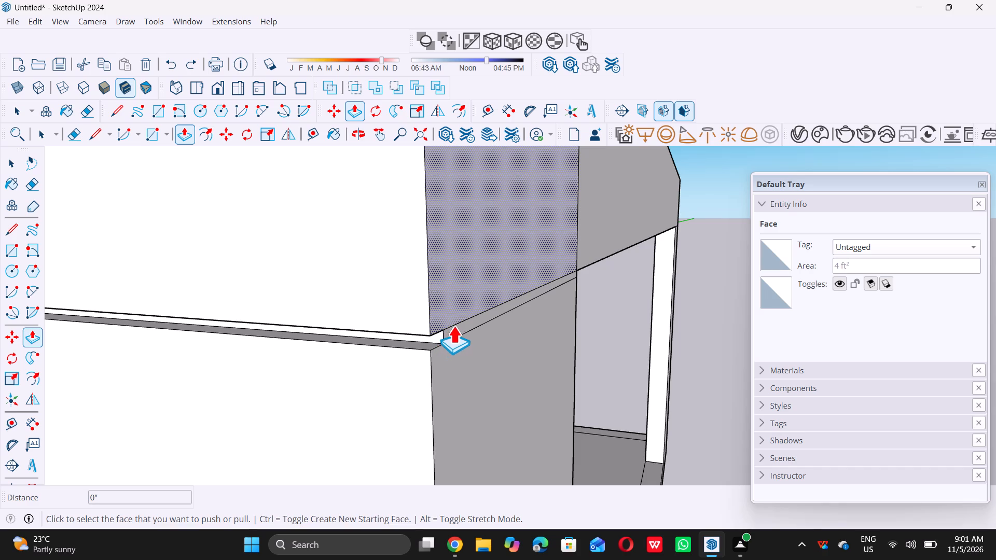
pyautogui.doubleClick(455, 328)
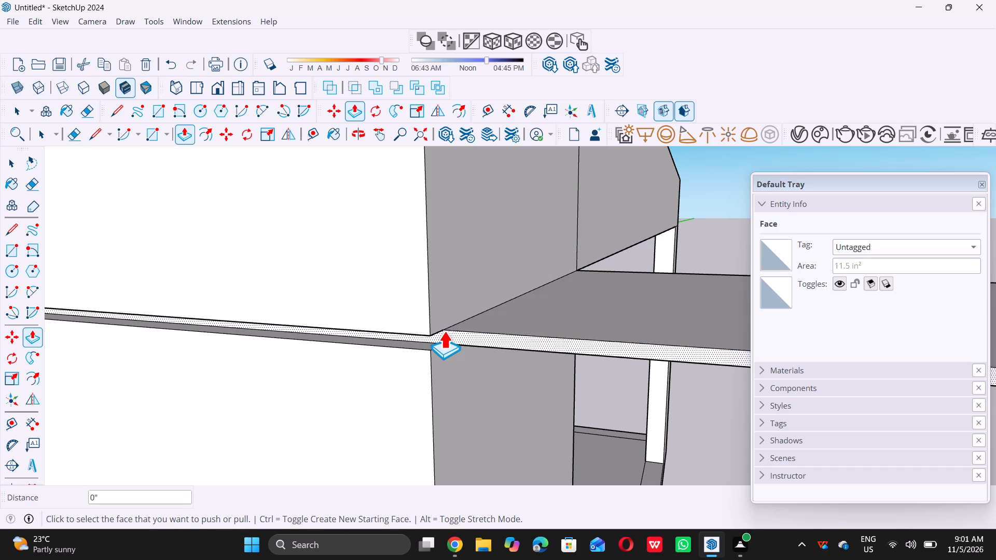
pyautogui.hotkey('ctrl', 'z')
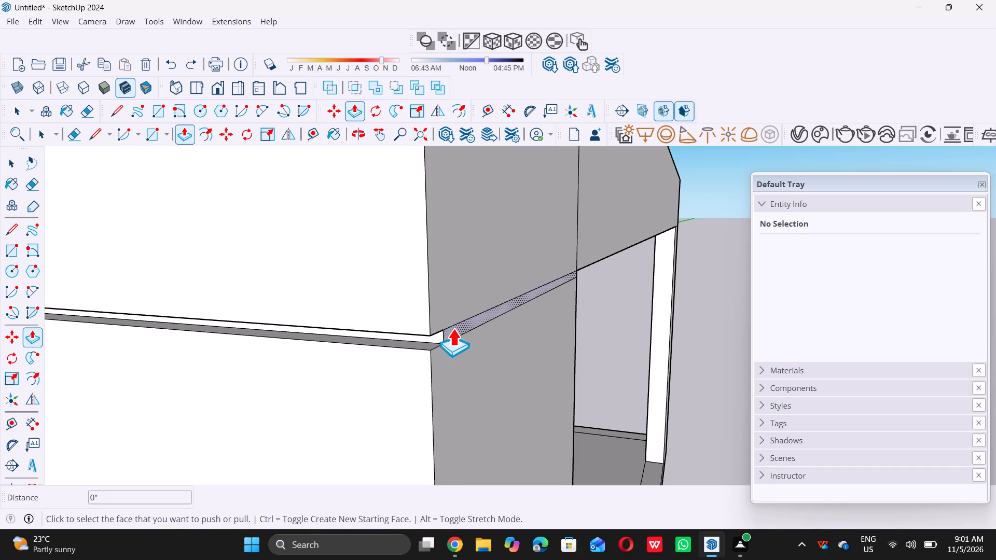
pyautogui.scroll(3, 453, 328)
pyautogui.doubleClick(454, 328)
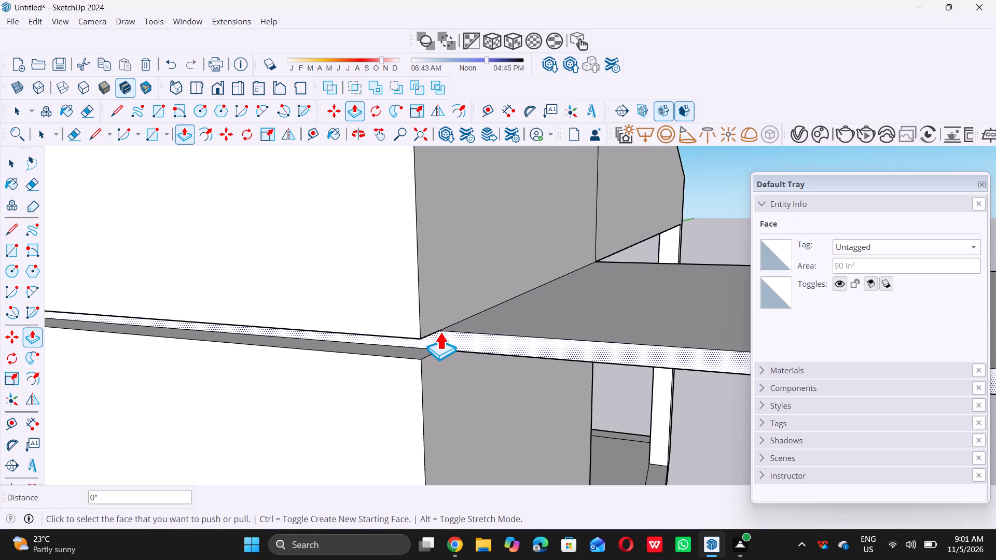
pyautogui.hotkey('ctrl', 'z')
# Push/pull the strip below the beam on the corner column's side face inward 0.5" to continue the groove around the corner.
pyautogui.doubleClick(450, 328)
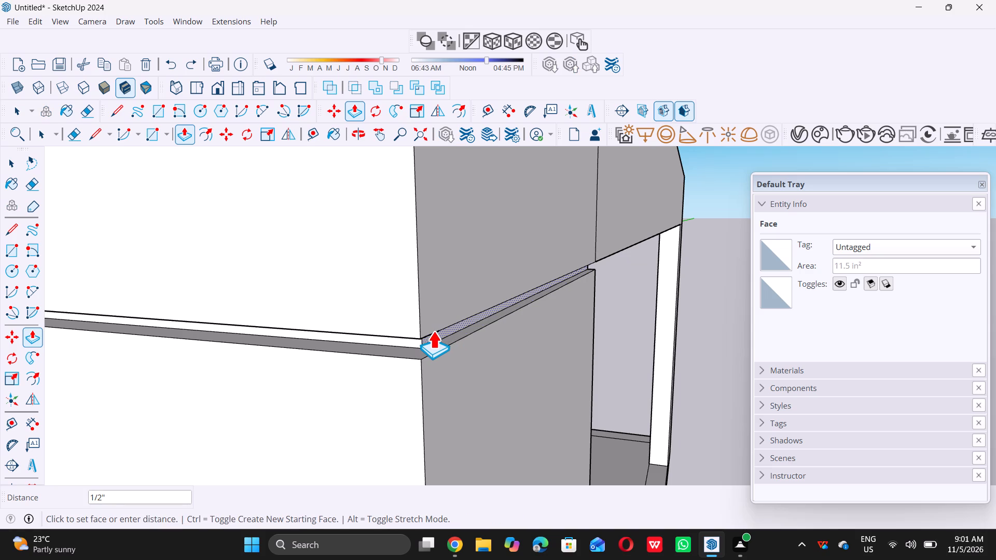
pyautogui.write('0.')
pyautogui.press('5')
pyautogui.hotkey('shift', '"')
pyautogui.press('Return')
pyautogui.press('space')
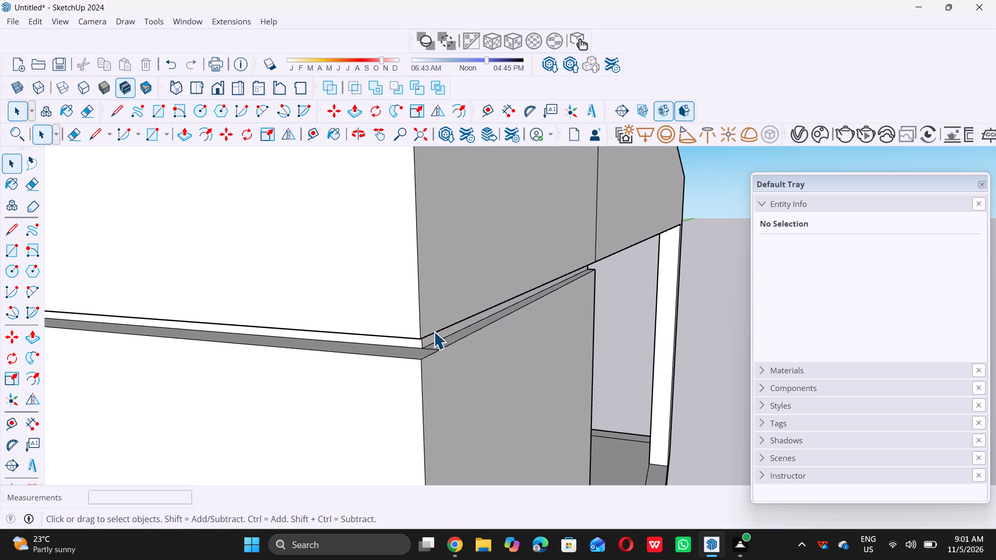
# Draw two 9" lines across the tops of the two lower beams at the corner column, marking off an L-shaped column top.
pyautogui.scroll(-10, 434, 331)
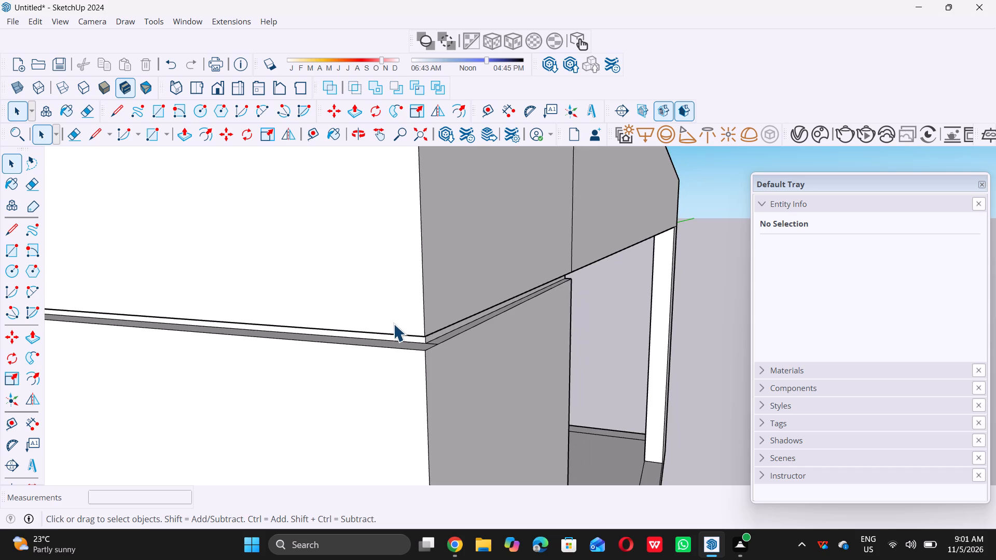
pyautogui.scroll(-20, 393, 324)
pyautogui.scroll(-13, 393, 324)
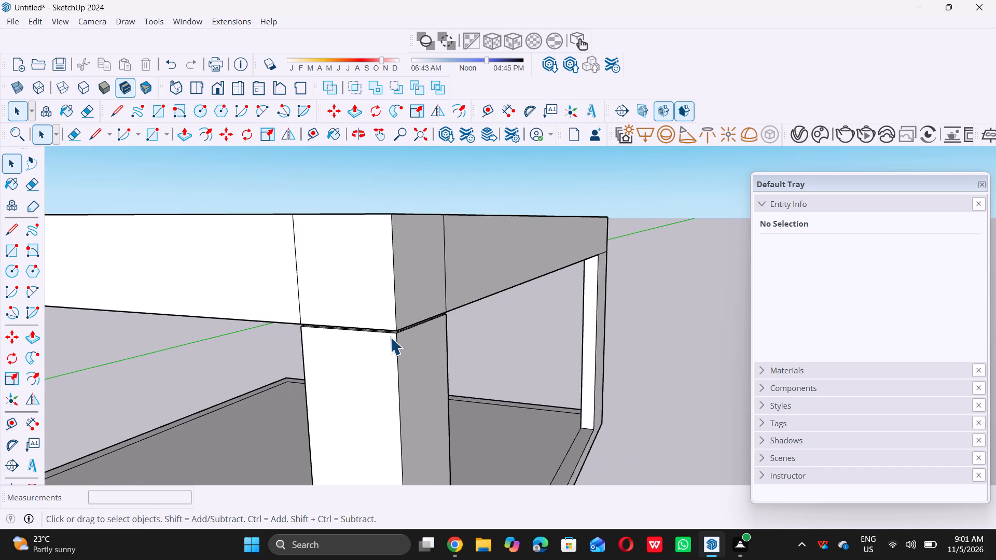
pyautogui.scroll(-3, 390, 337)
pyautogui.scroll(-4, 367, 295)
pyautogui.moveTo(353, 281); pyautogui.dragTo(364, 332, button='middle')
pyautogui.scroll(3, 355, 320)
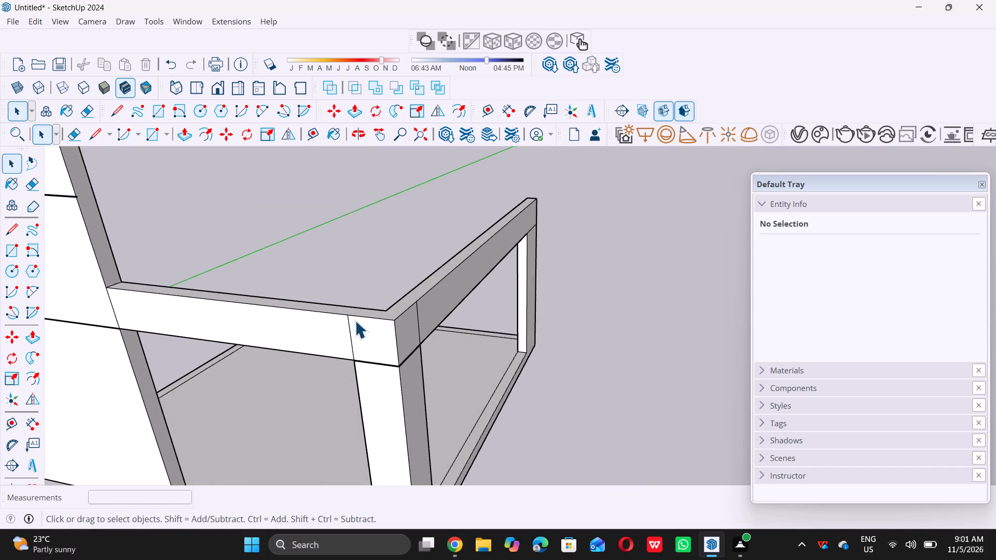
pyautogui.scroll(4, 355, 320)
pyautogui.scroll(-16, 368, 301)
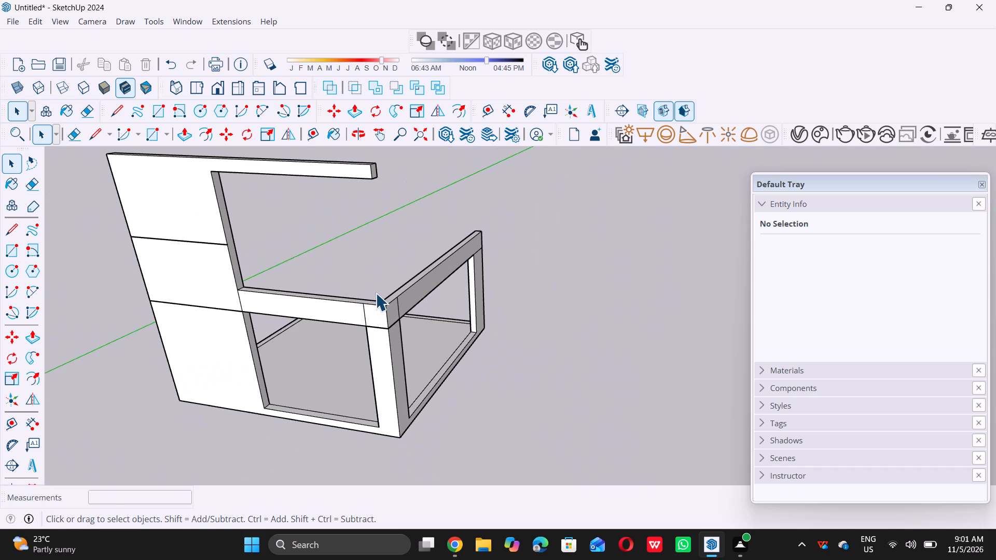
pyautogui.scroll(-3, 375, 289)
pyautogui.moveTo(371, 291); pyautogui.dragTo(366, 324, button='middle')
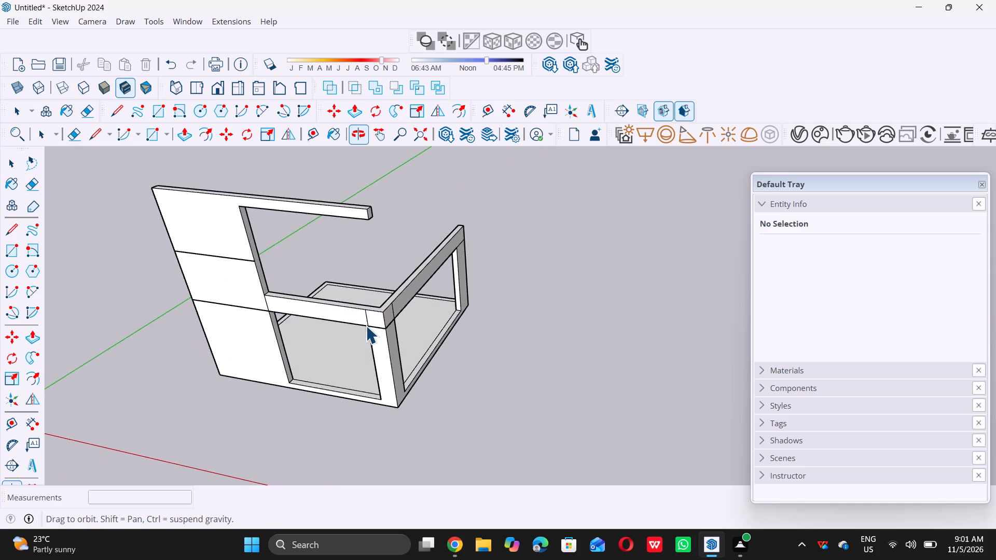
pyautogui.scroll(9, 363, 311)
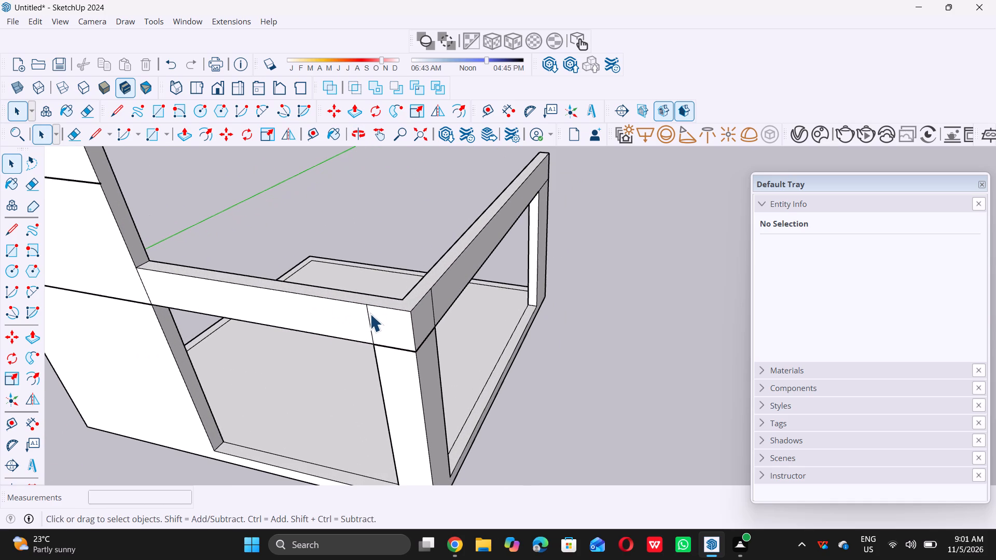
pyautogui.press('l')
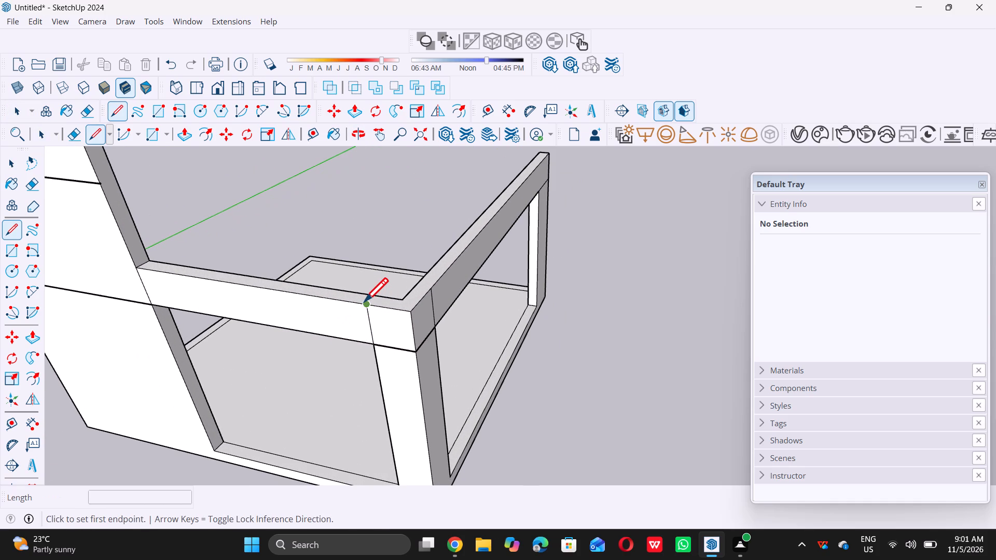
pyautogui.doubleClick(365, 300)
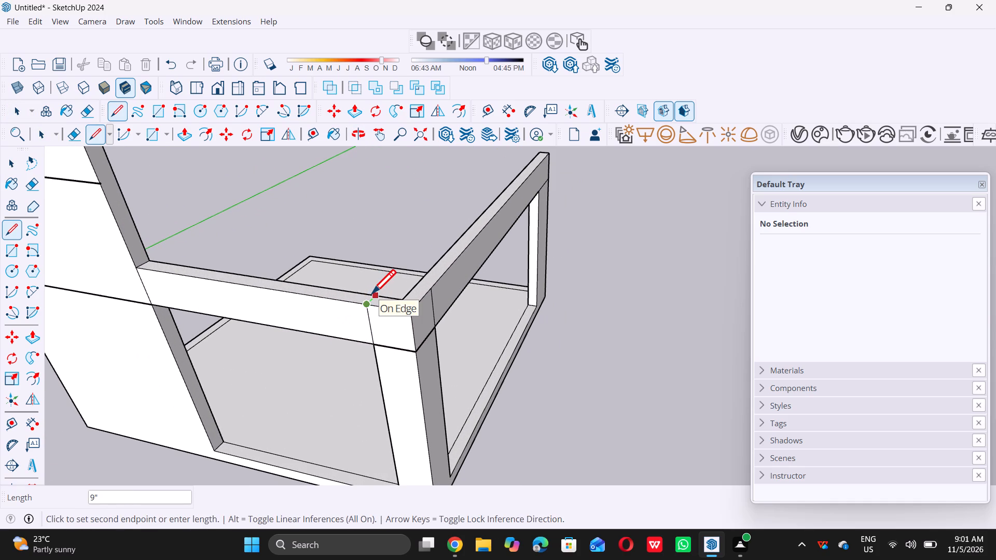
pyautogui.click(373, 291)
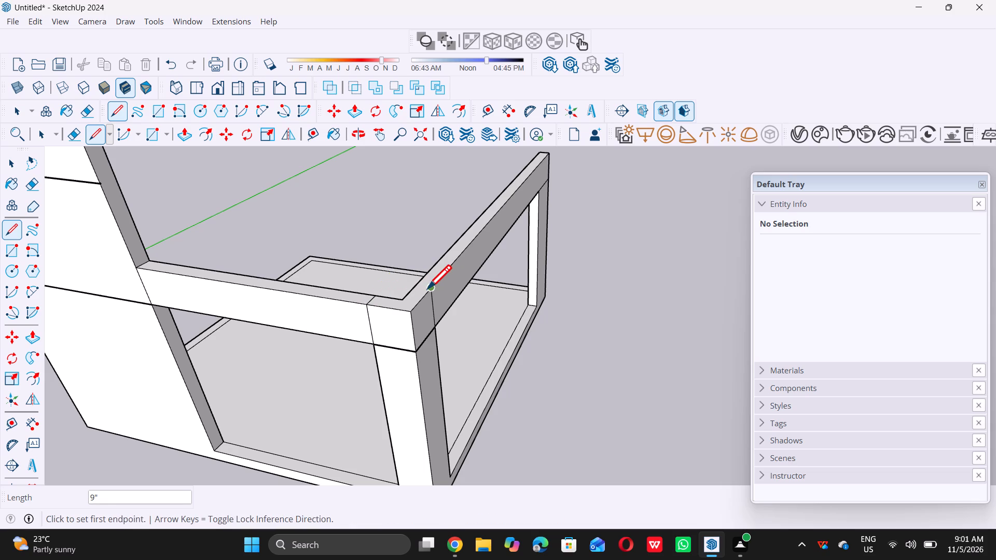
pyautogui.doubleClick(430, 287)
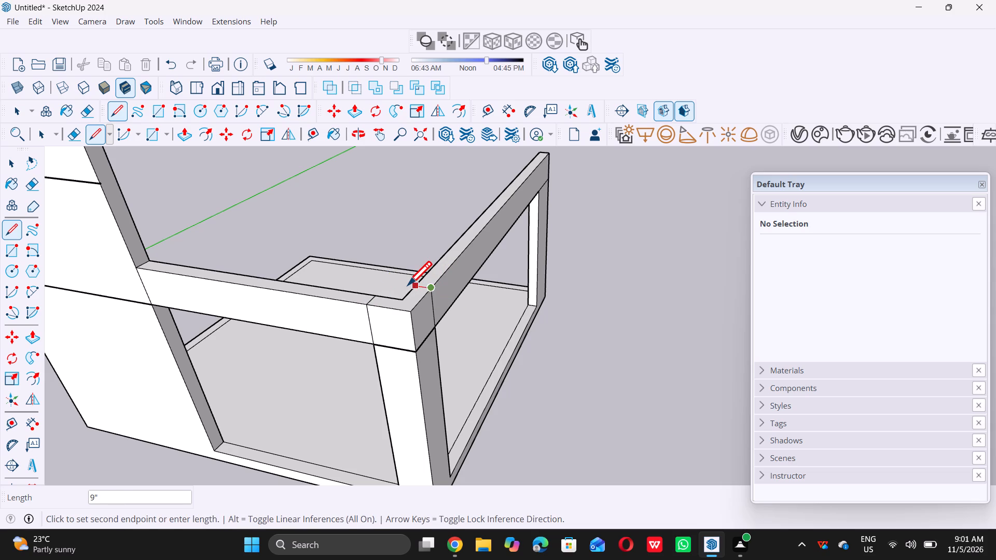
pyautogui.click(414, 288)
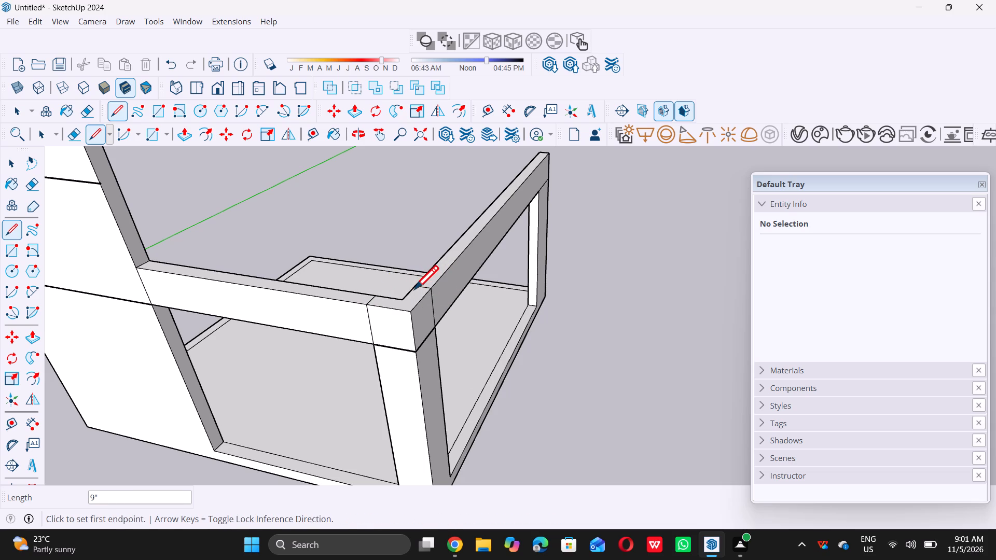
pyautogui.press('space')
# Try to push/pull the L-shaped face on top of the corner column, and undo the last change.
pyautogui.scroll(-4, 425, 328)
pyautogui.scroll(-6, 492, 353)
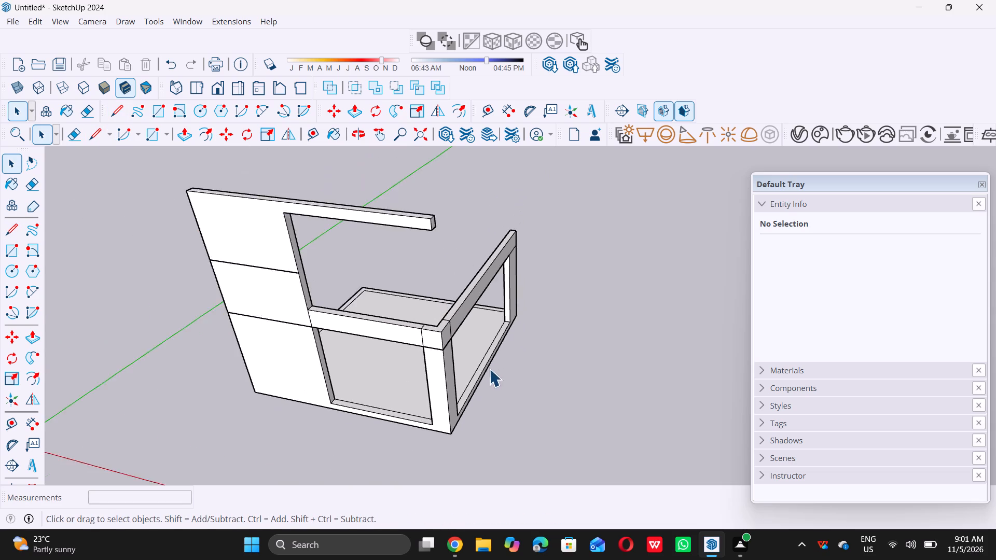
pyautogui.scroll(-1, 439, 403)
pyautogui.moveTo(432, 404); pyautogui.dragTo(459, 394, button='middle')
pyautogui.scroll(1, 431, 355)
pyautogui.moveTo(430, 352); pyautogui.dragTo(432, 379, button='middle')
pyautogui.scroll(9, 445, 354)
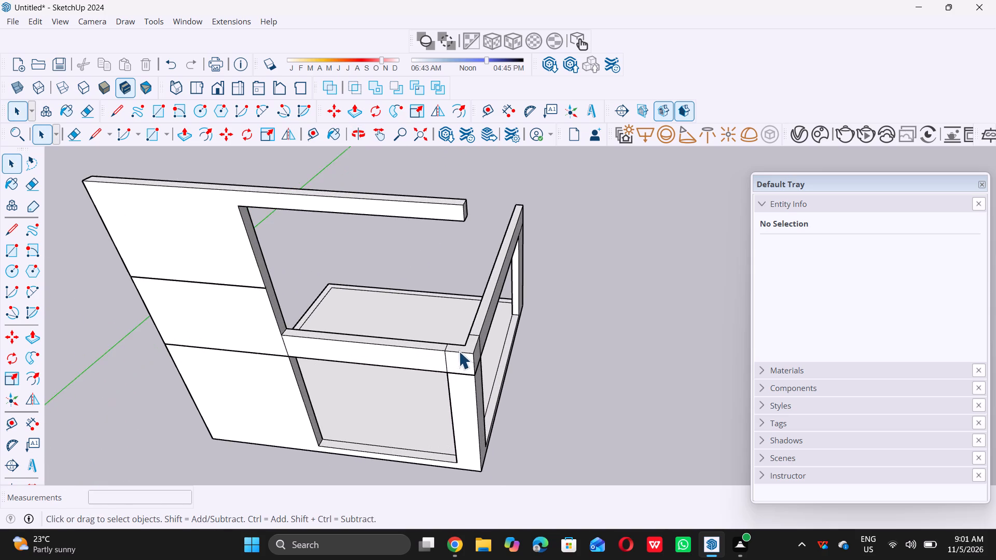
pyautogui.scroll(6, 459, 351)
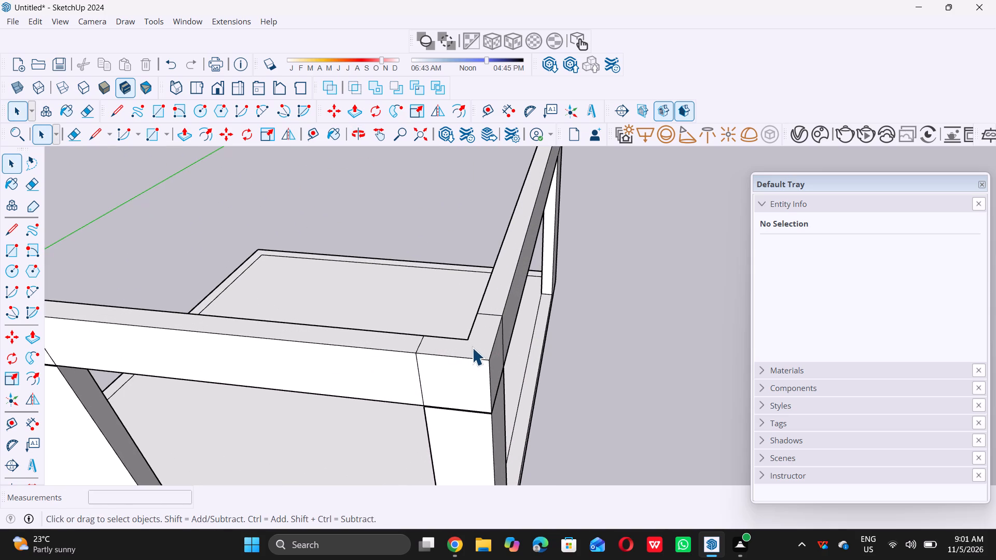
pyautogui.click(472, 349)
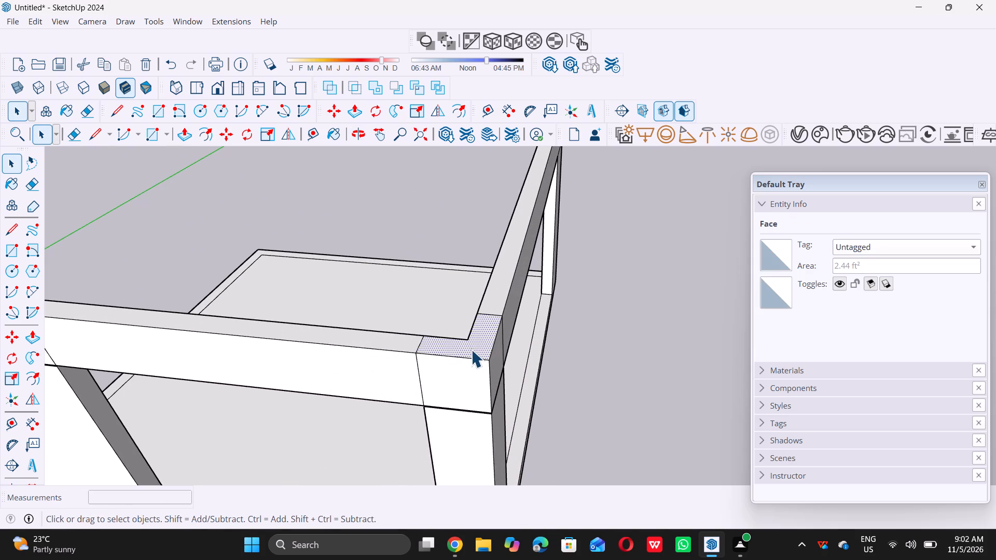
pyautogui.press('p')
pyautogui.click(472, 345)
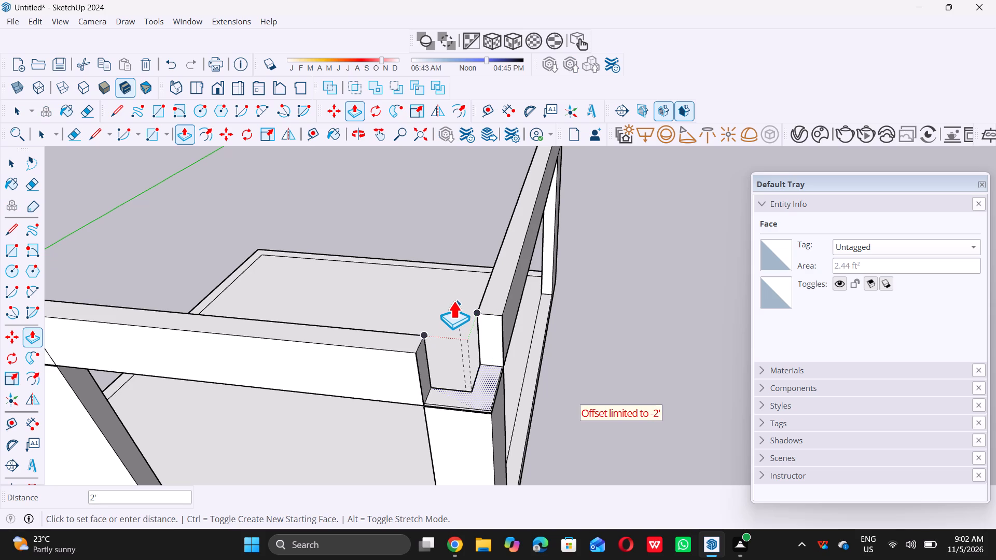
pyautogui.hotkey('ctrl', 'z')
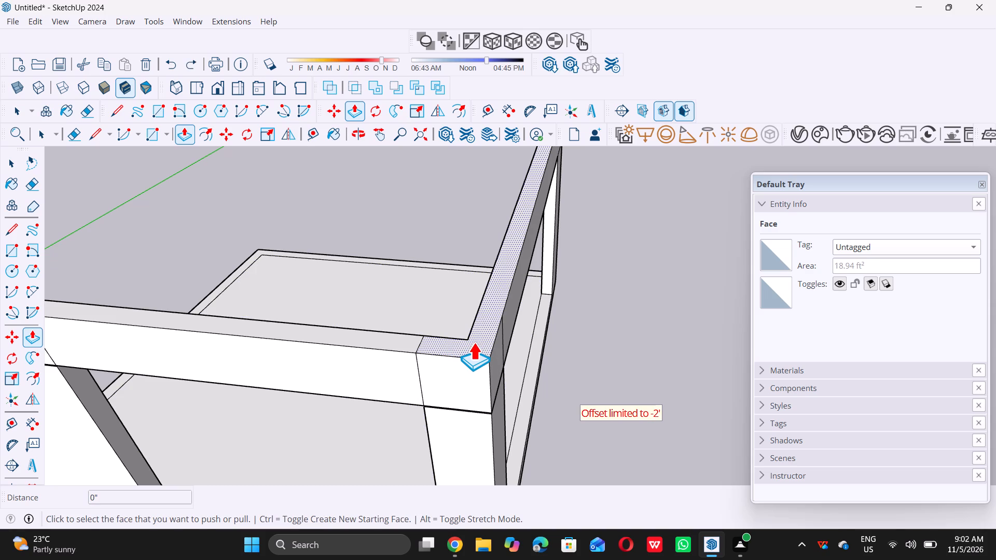
# Redraw the 9" line across the top of the side beam where it meets the corner column.
pyautogui.press('space')
pyautogui.scroll(-5, 446, 366)
pyautogui.moveTo(465, 365); pyautogui.dragTo(436, 376, button='middle')
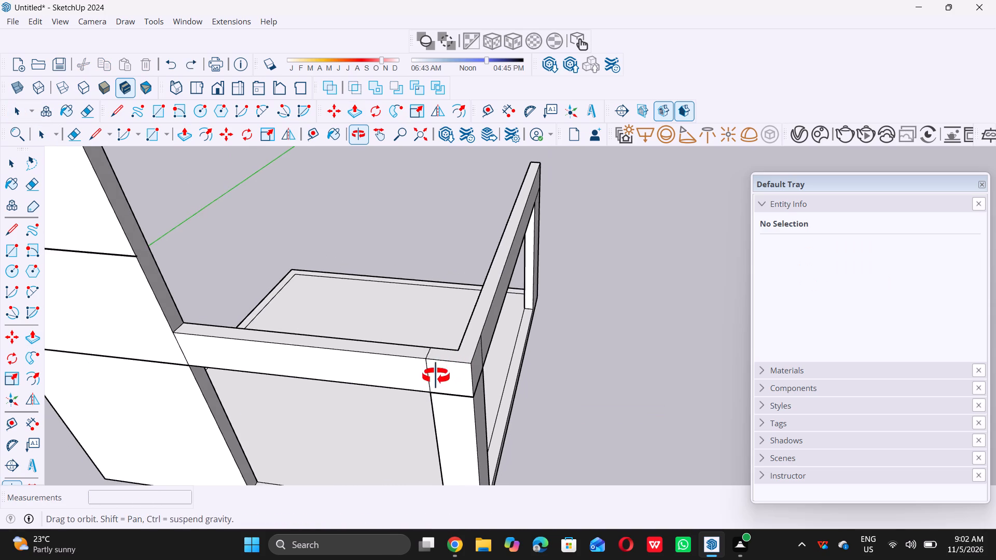
pyautogui.moveTo(436, 376); pyautogui.dragTo(434, 378, button='middle')
pyautogui.scroll(2, 447, 368)
pyautogui.press('l')
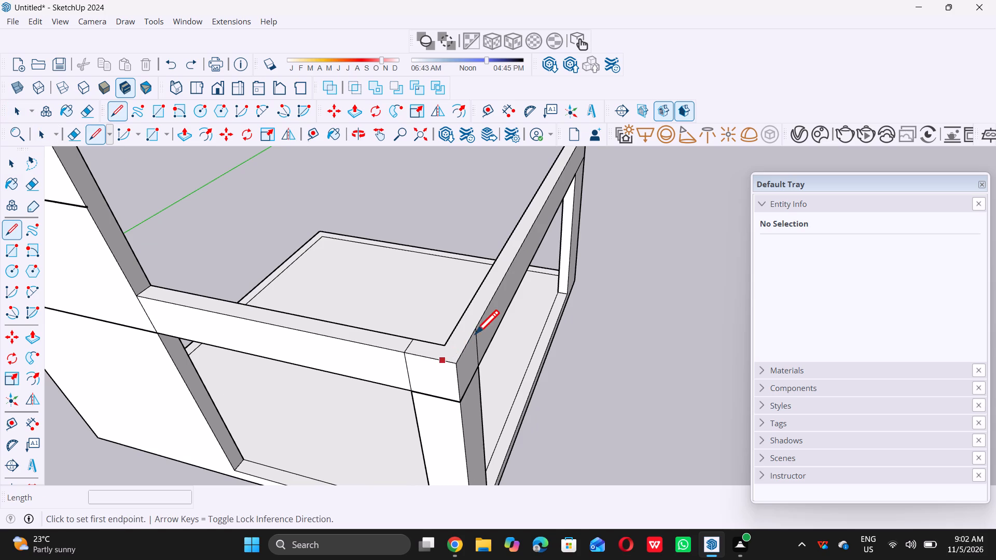
pyautogui.doubleClick(476, 327)
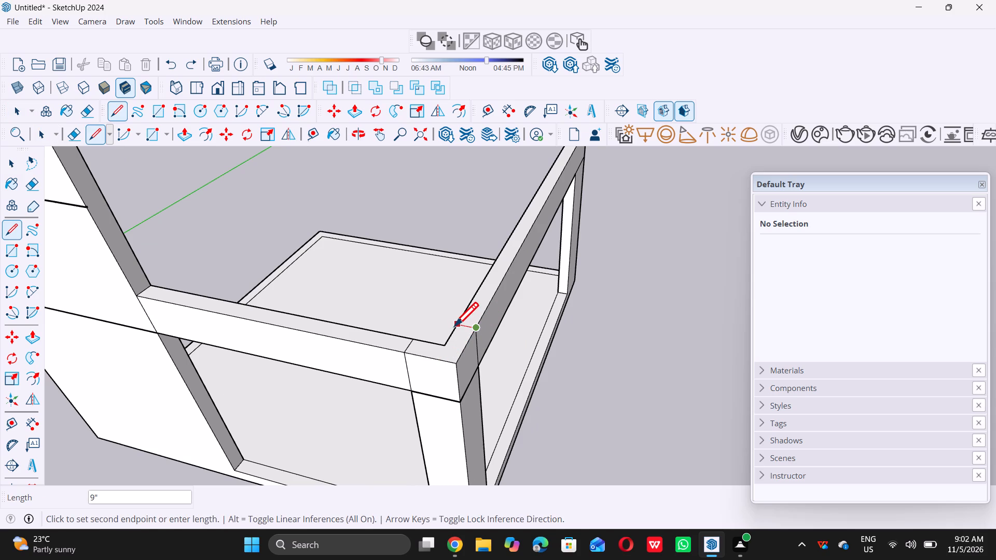
pyautogui.click(454, 324)
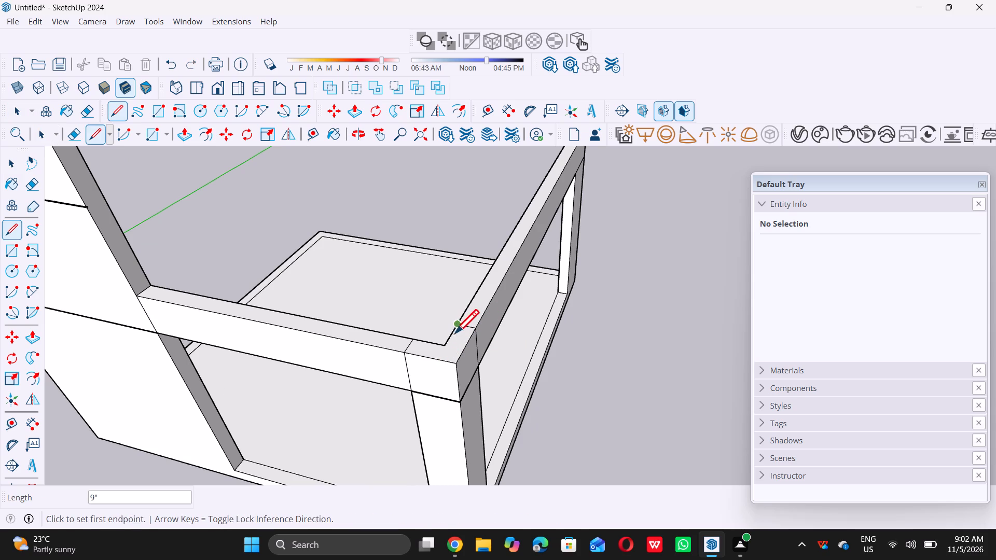
pyautogui.press('space')
# Push/pull the L-shaped corner column top up 9' 11 1/2" to the underside of the upper beam.
pyautogui.scroll(-6, 471, 349)
pyautogui.scroll(2, 445, 358)
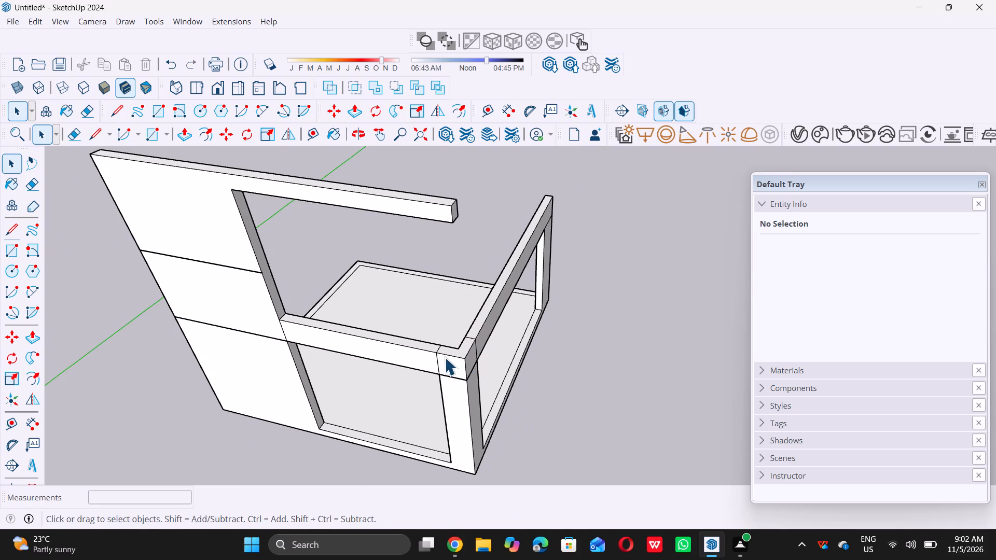
pyautogui.scroll(4, 445, 357)
pyautogui.click(459, 352)
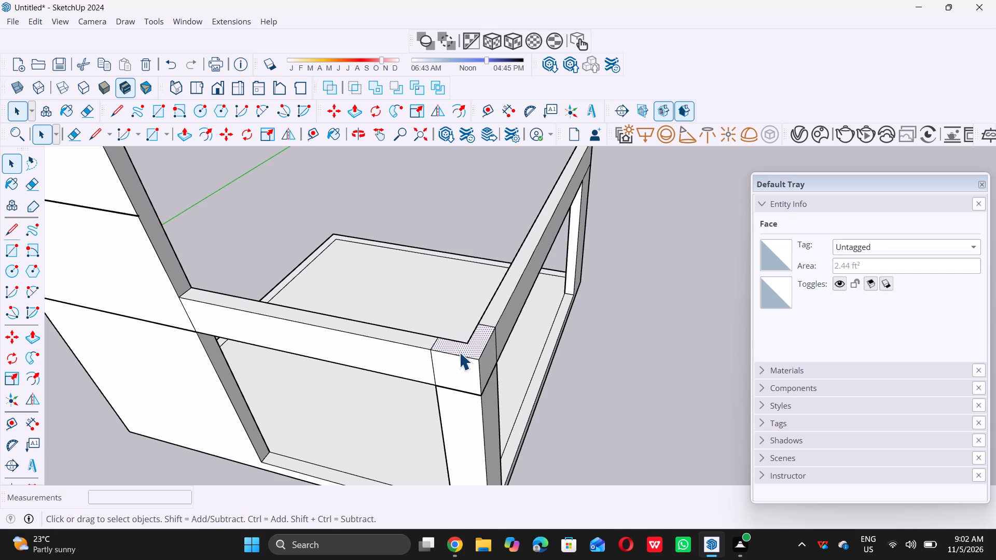
pyautogui.press('p')
pyautogui.click(462, 345)
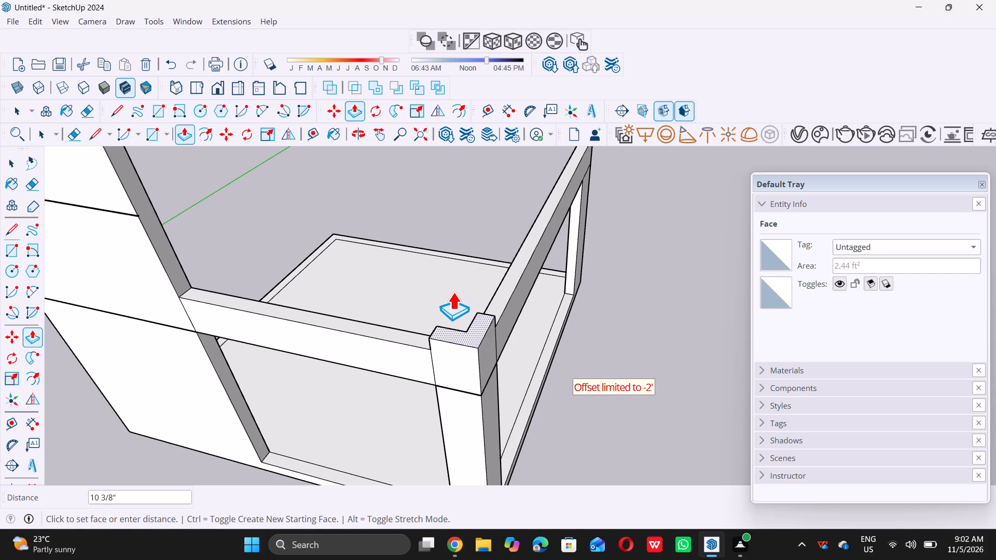
pyautogui.scroll(-10, 448, 282)
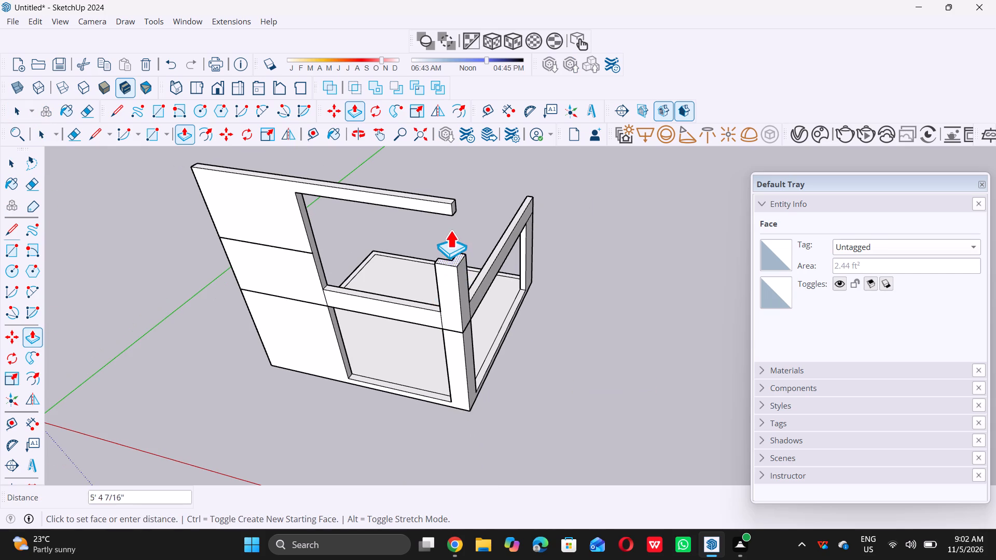
pyautogui.scroll(4, 446, 207)
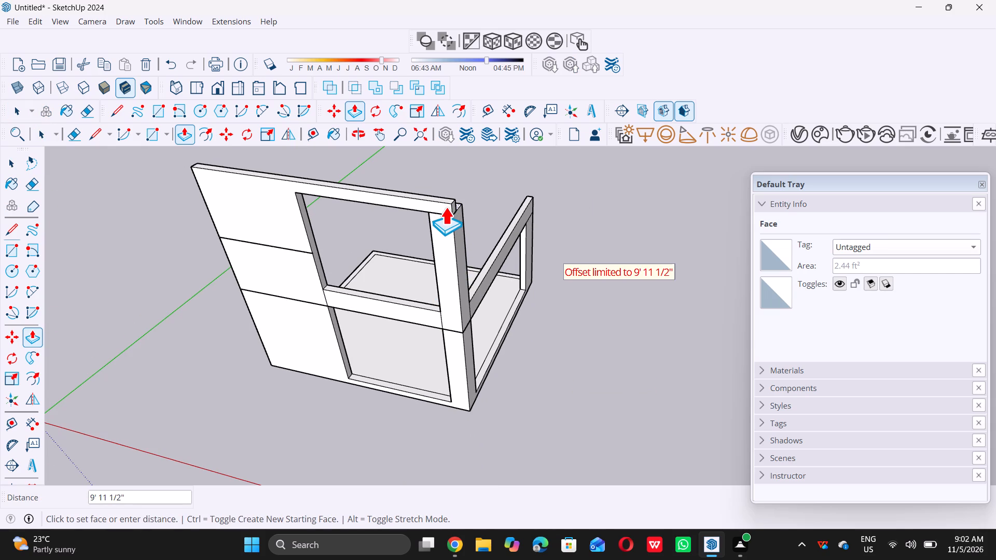
pyautogui.scroll(11, 444, 207)
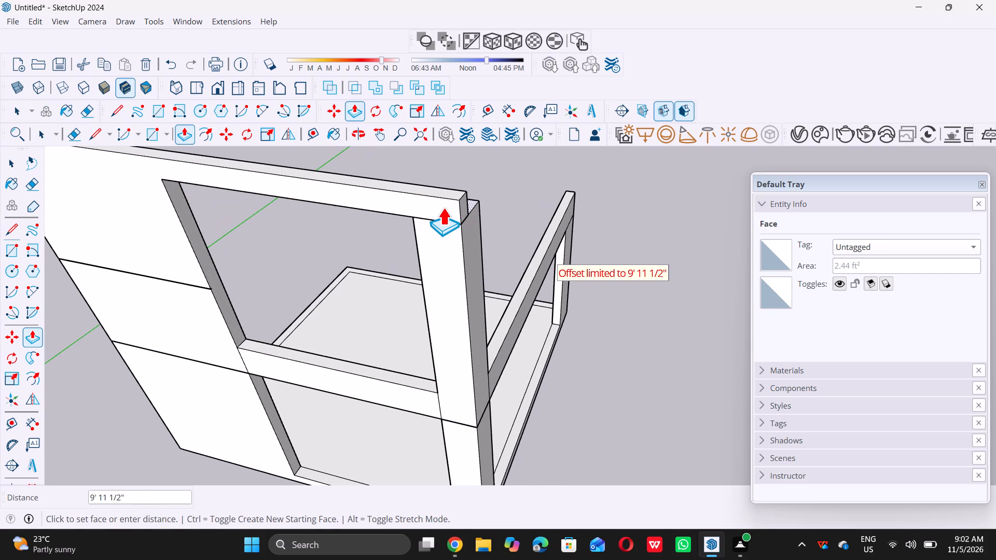
pyautogui.click(443, 206)
pyautogui.press('space')
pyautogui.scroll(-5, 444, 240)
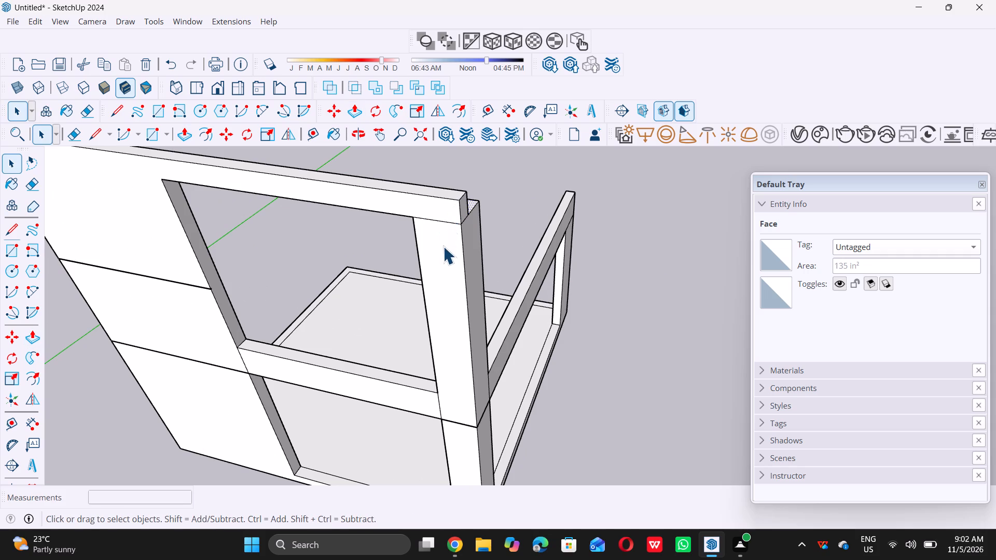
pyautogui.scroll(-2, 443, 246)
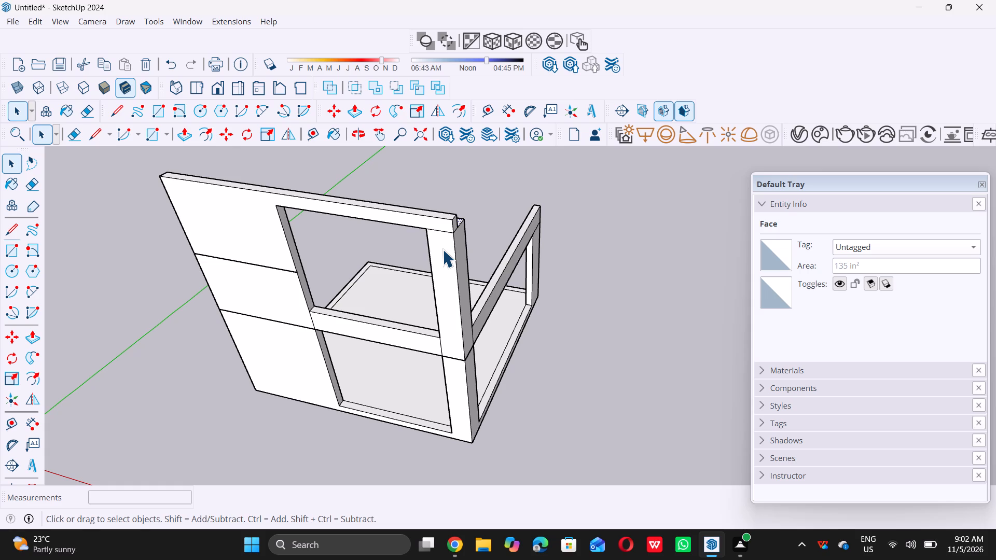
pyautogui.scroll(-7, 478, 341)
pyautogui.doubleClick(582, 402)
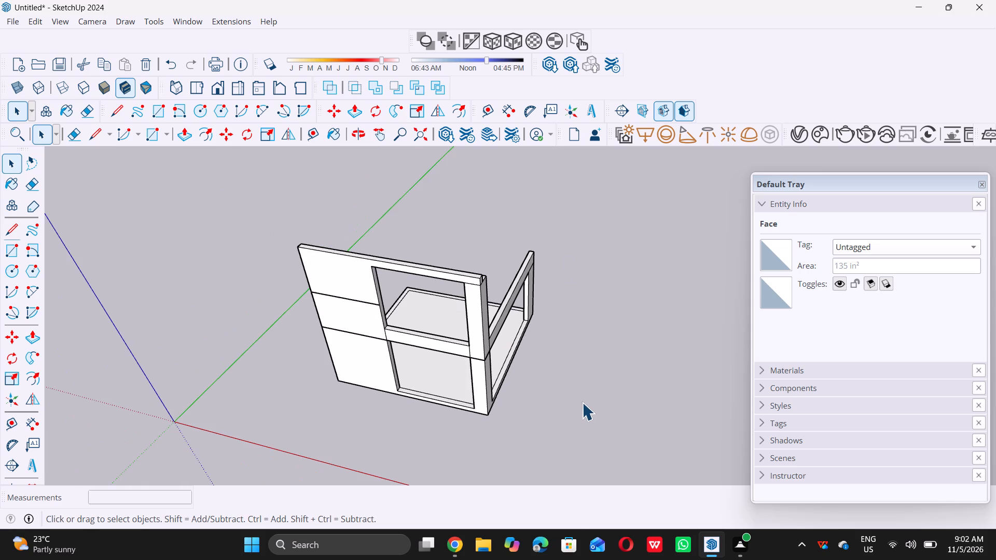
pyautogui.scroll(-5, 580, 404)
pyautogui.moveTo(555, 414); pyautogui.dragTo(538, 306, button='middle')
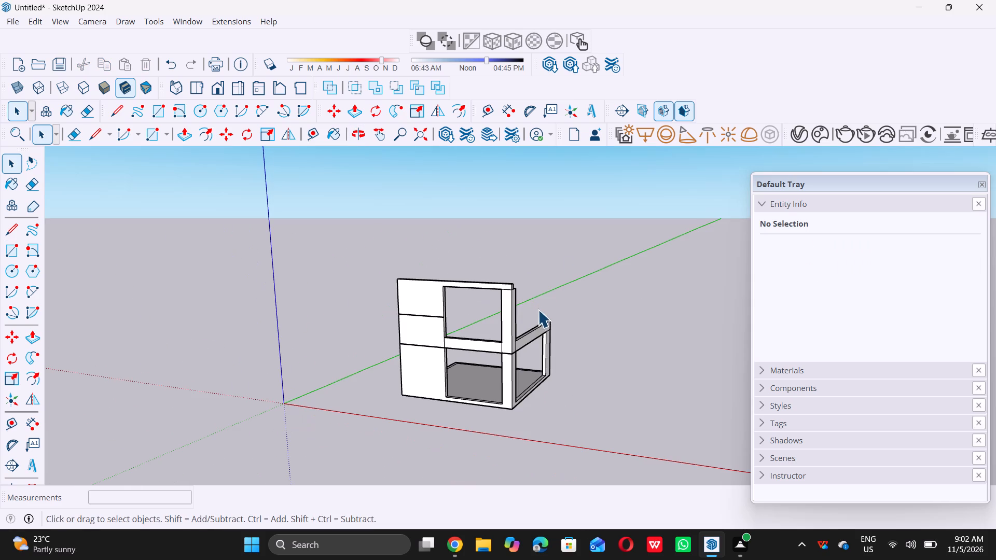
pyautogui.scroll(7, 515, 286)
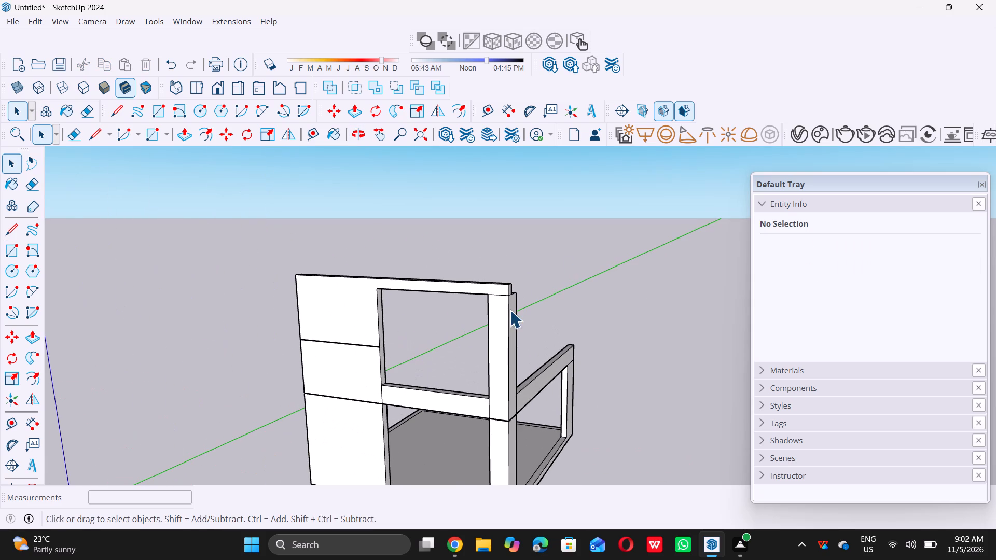
# Draw a 1' vertical line across the upper beam's inner face, aligned with the edge of the corner column's projecting leg.
pyautogui.scroll(-5, 511, 315)
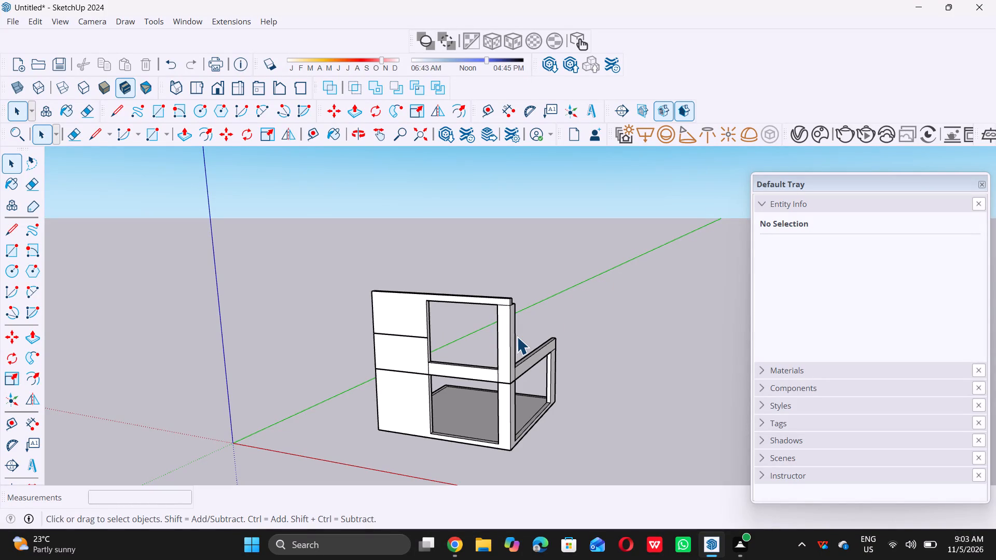
pyautogui.scroll(-4, 518, 337)
pyautogui.moveTo(497, 389); pyautogui.dragTo(522, 368, button='middle')
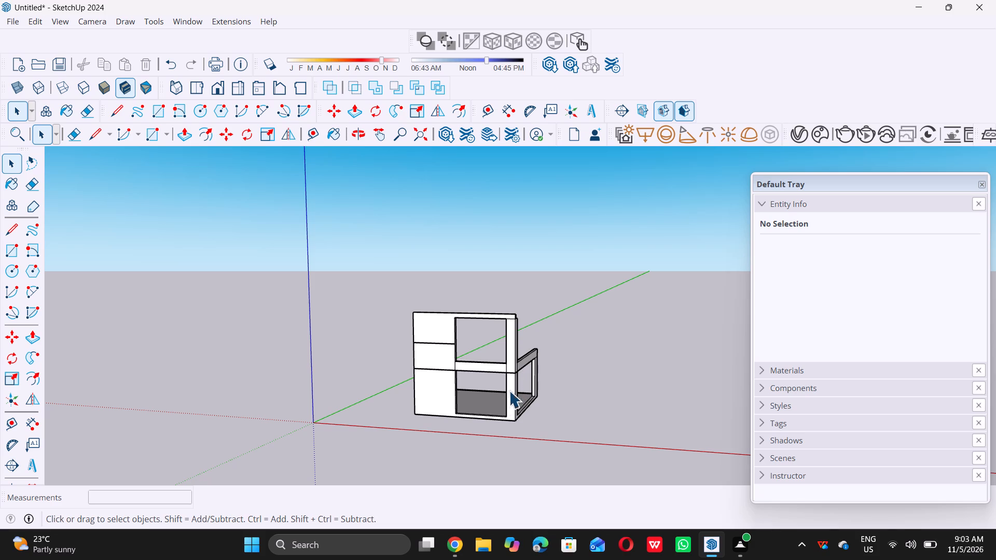
pyautogui.moveTo(520, 320); pyautogui.dragTo(323, 404, button='middle')
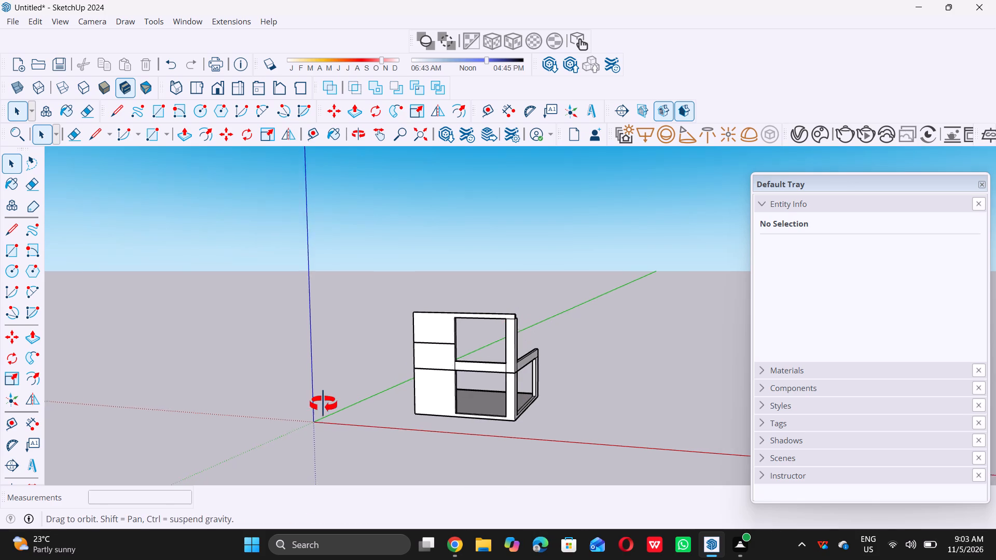
pyautogui.moveTo(323, 404); pyautogui.dragTo(276, 411, button='middle')
pyautogui.middleClick(276, 411)
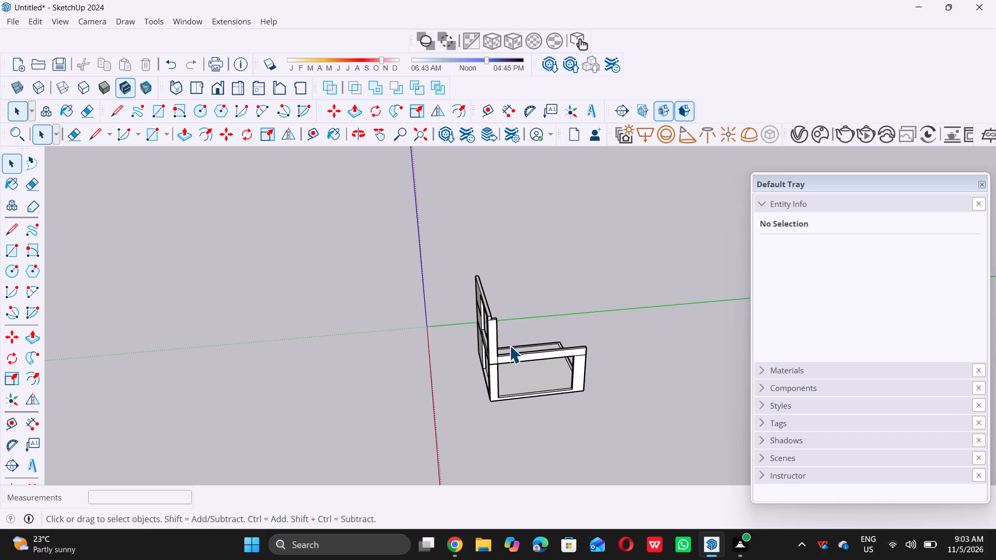
pyautogui.moveTo(508, 345); pyautogui.dragTo(413, 374, button='middle')
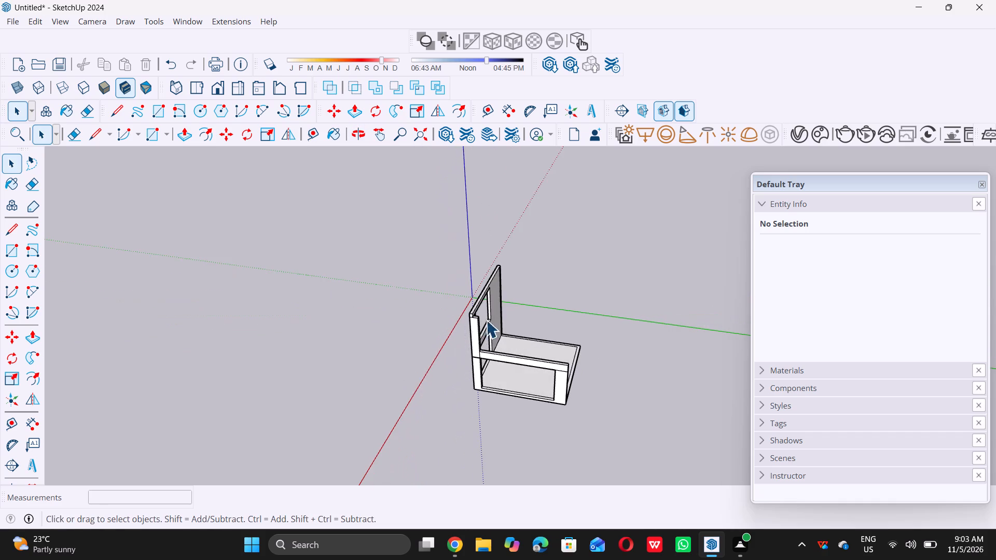
pyautogui.scroll(16, 491, 310)
pyautogui.moveTo(458, 337); pyautogui.dragTo(426, 342, button='middle')
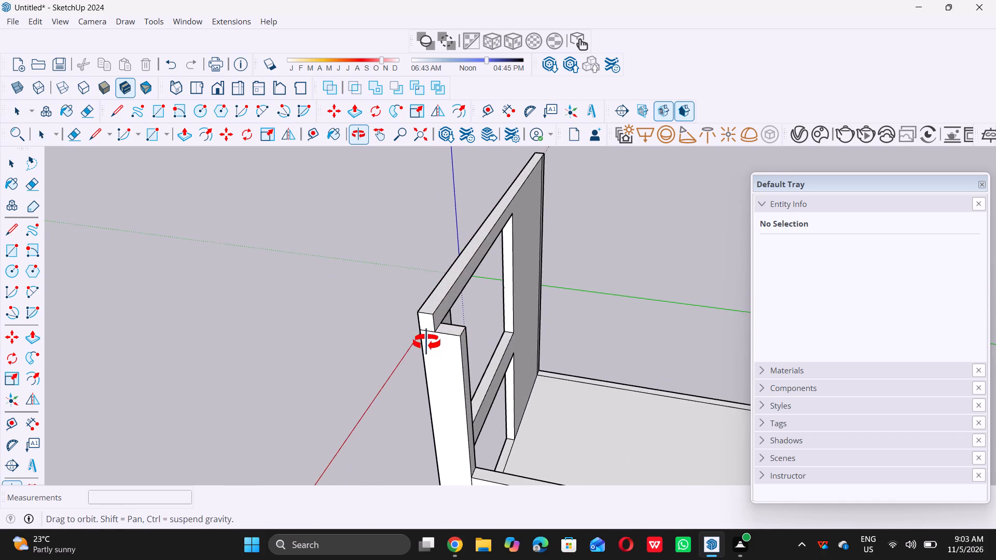
pyautogui.moveTo(426, 342); pyautogui.dragTo(414, 347, button='middle')
pyautogui.middleClick(414, 347)
pyautogui.moveTo(405, 347); pyautogui.dragTo(357, 359, button='middle')
pyautogui.moveTo(417, 357); pyautogui.dragTo(335, 373, button='middle')
pyautogui.scroll(5, 344, 281)
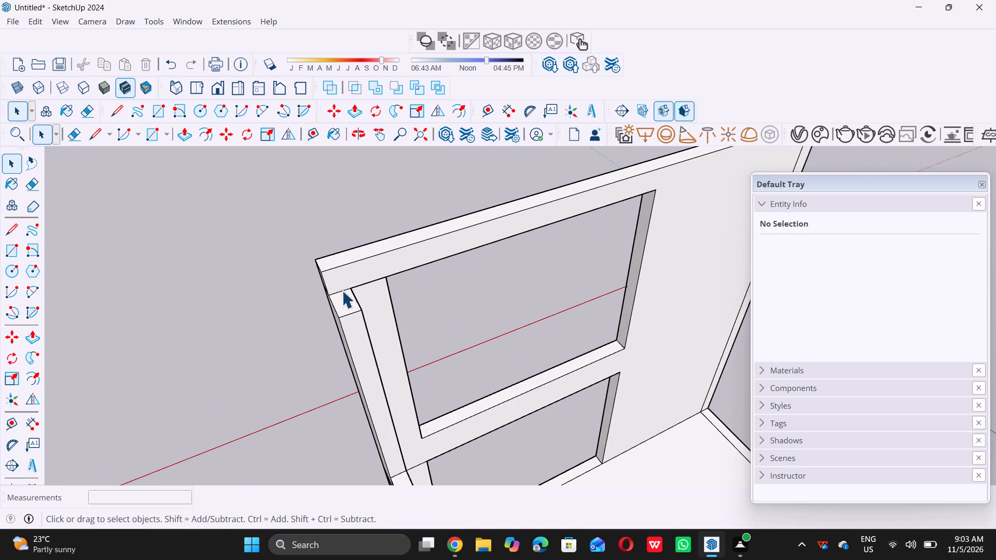
pyautogui.press('l')
pyautogui.scroll(5, 372, 289)
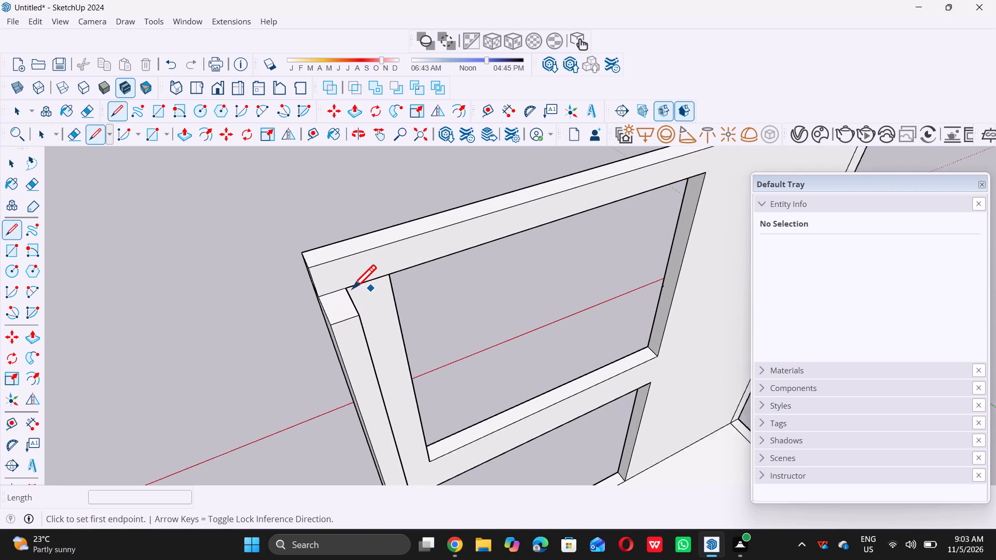
pyautogui.tripleClick(343, 288)
pyautogui.click(343, 288)
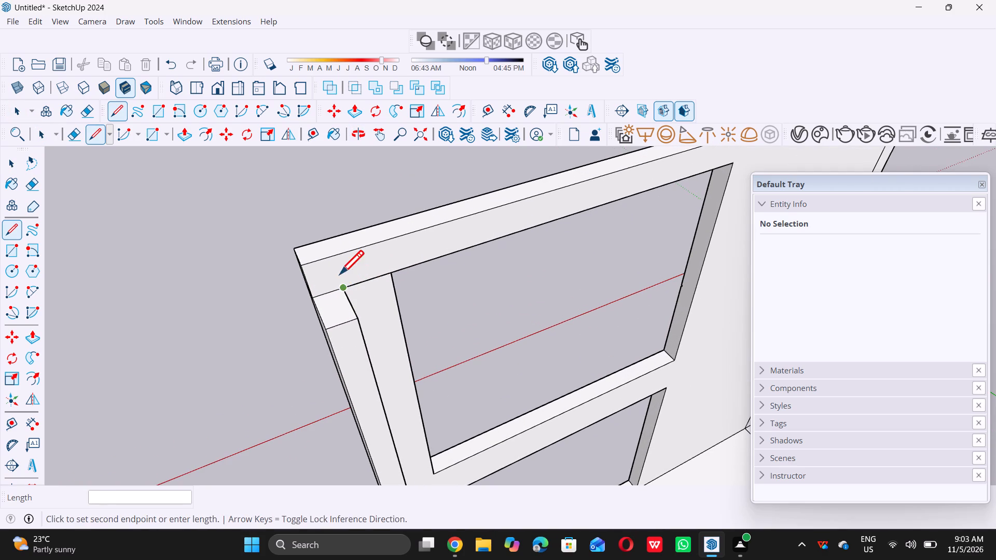
pyautogui.click(334, 256)
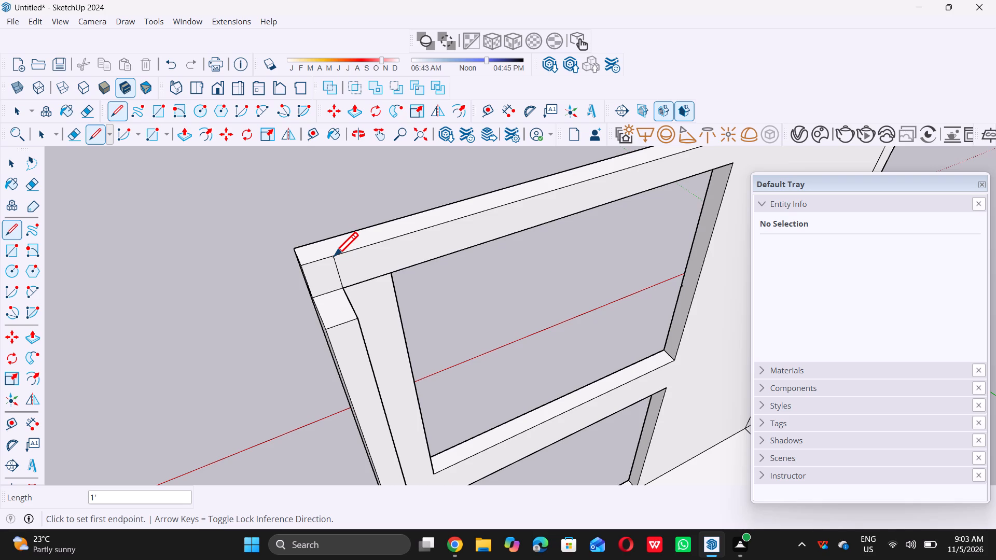
pyautogui.press('space')
# Push/pull the small marked face at the upper beam's end 1' 3" outward over the corner column's top.
pyautogui.scroll(-20, 339, 276)
pyautogui.scroll(-1, 339, 276)
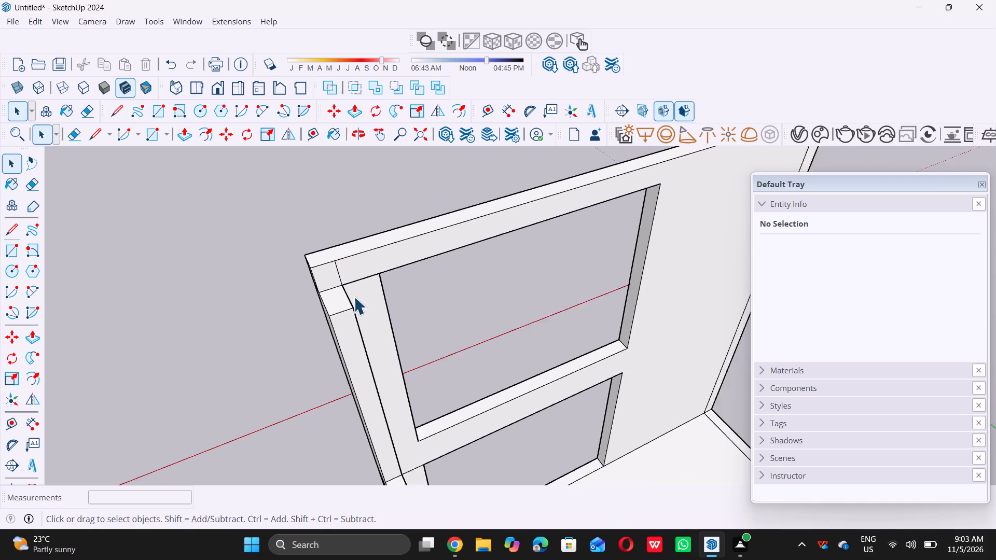
pyautogui.scroll(-20, 354, 297)
pyautogui.scroll(-8, 354, 297)
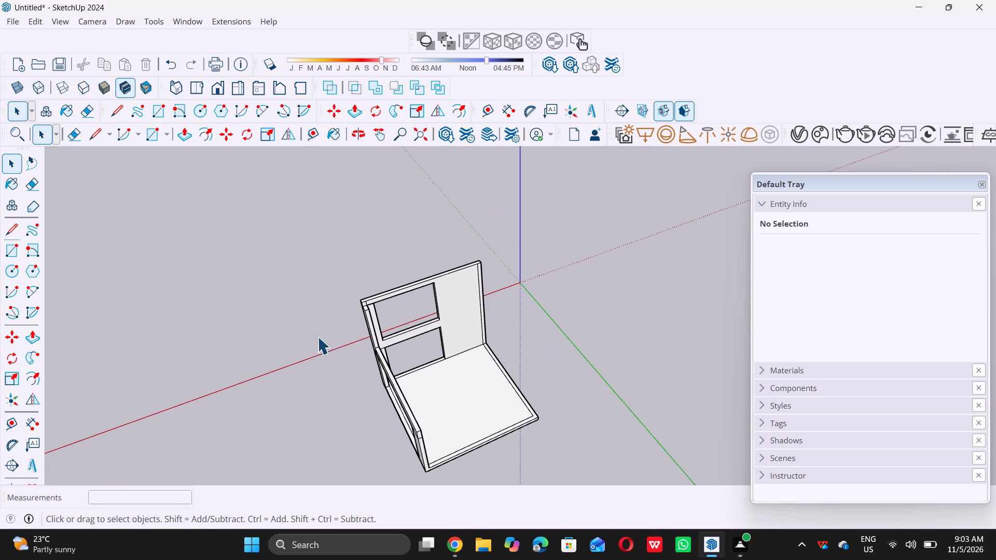
pyautogui.moveTo(317, 335); pyautogui.dragTo(402, 320, button='middle')
pyautogui.scroll(7, 376, 335)
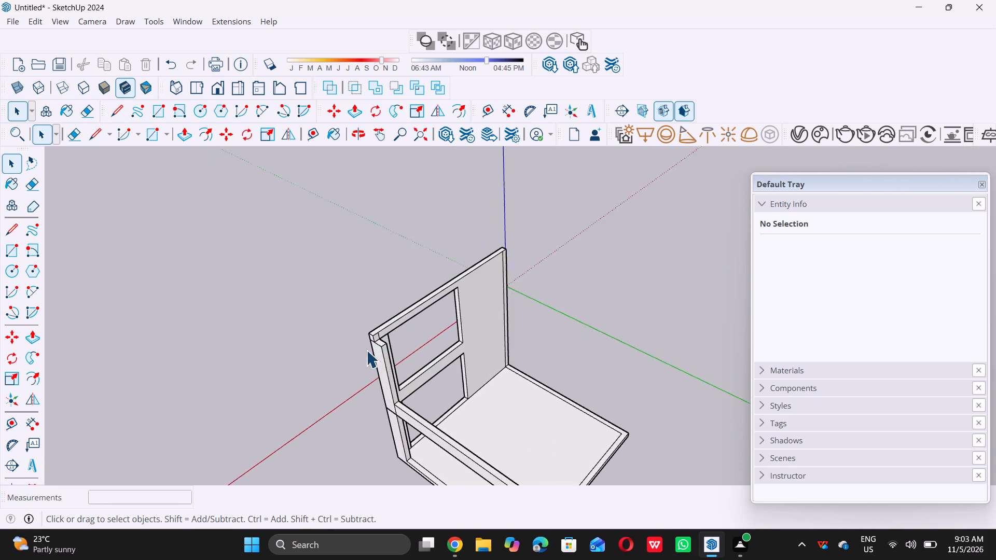
pyautogui.scroll(17, 375, 343)
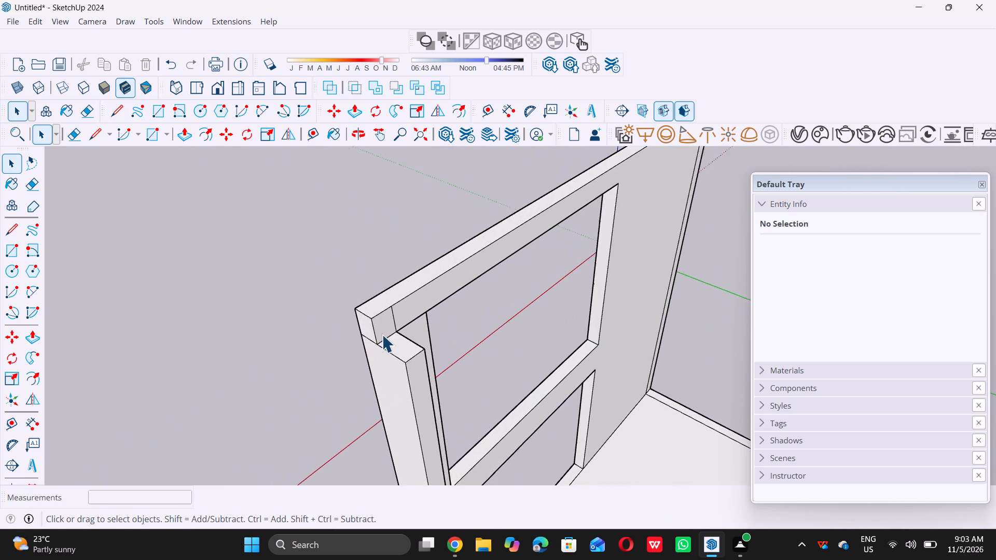
pyautogui.doubleClick(383, 331)
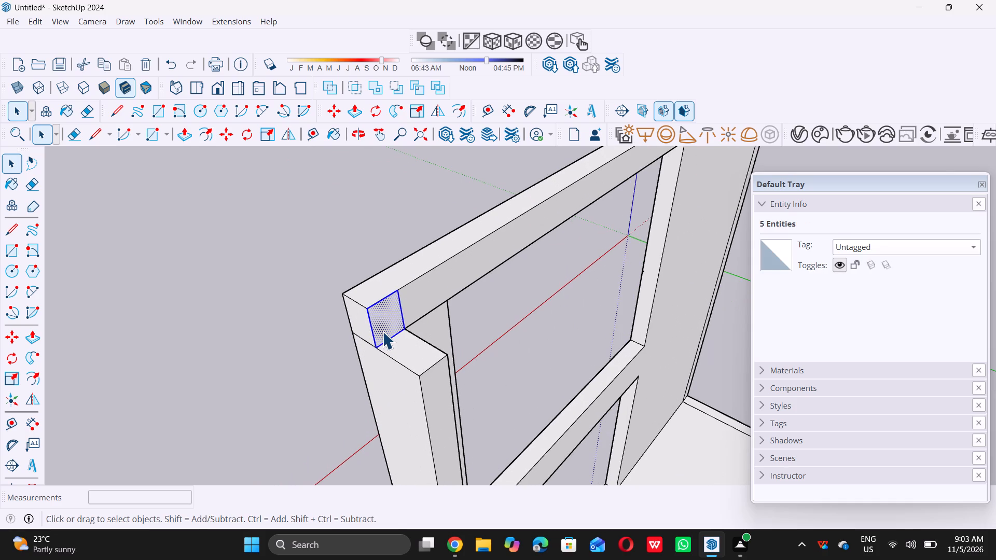
pyautogui.press('p')
pyautogui.doubleClick(383, 323)
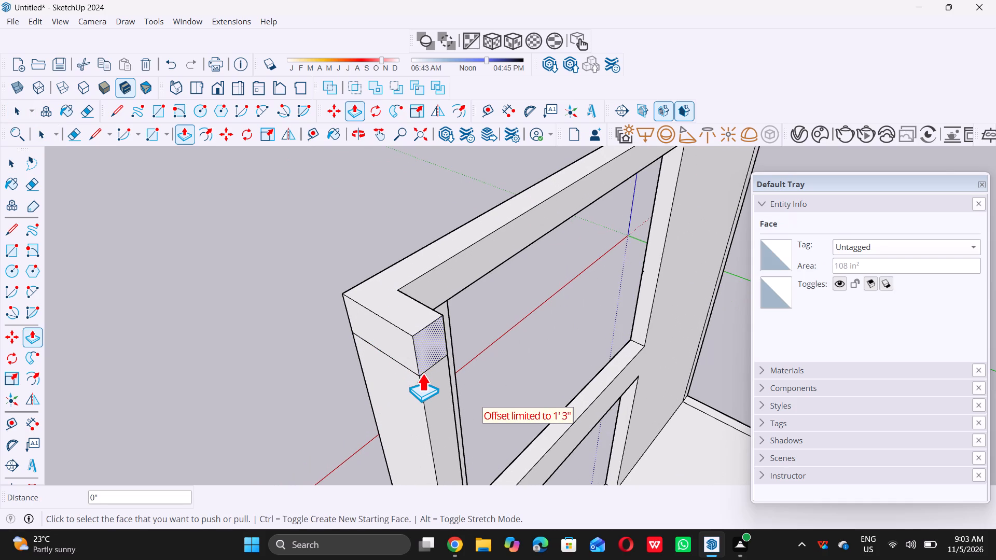
pyautogui.click(423, 376)
pyautogui.press('space')
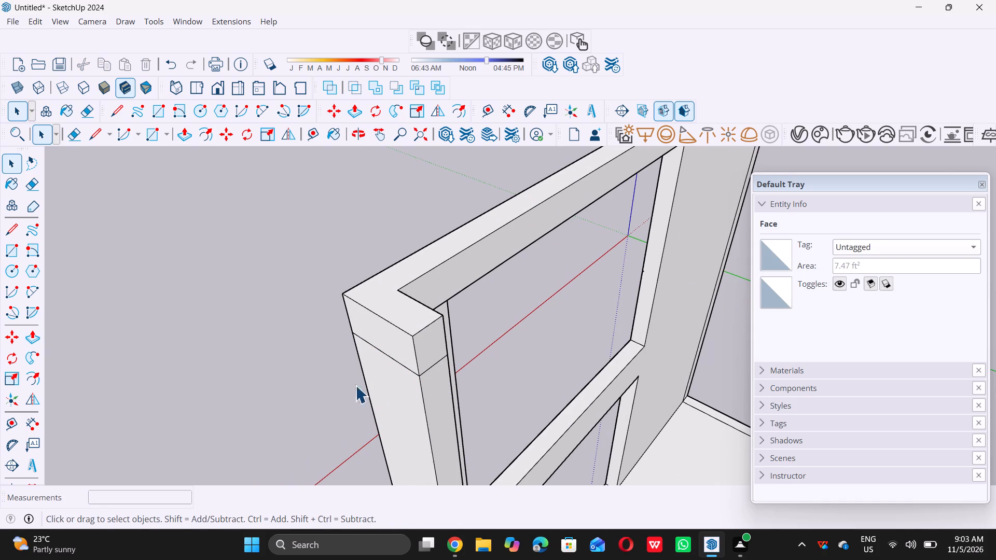
pyautogui.tripleClick(274, 387)
# Examine the whole structure from several sides, including the extended corner column and the upper and lower beams.
pyautogui.scroll(-20, 273, 374)
pyautogui.scroll(-2, 273, 374)
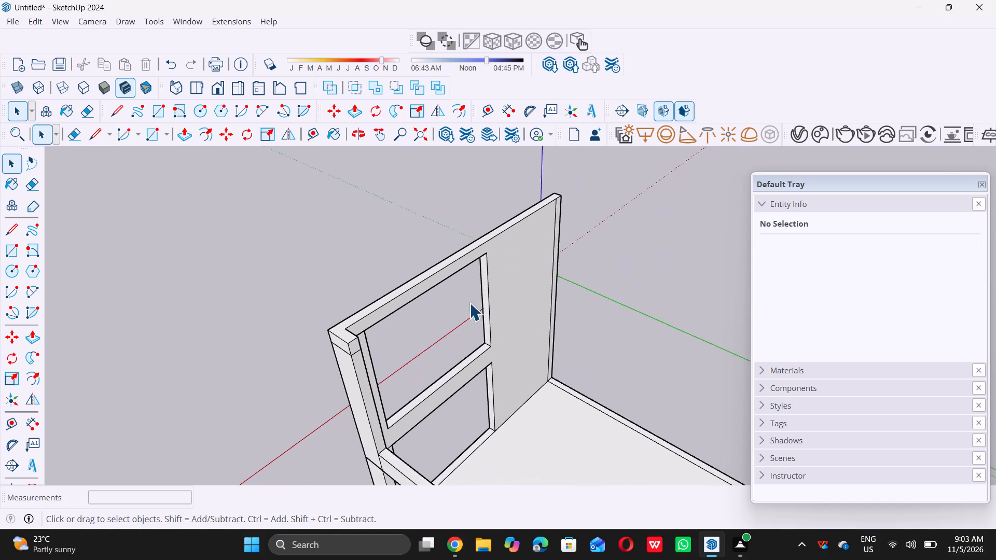
pyautogui.scroll(-18, 469, 303)
pyautogui.moveTo(460, 376); pyautogui.dragTo(510, 366, button='middle')
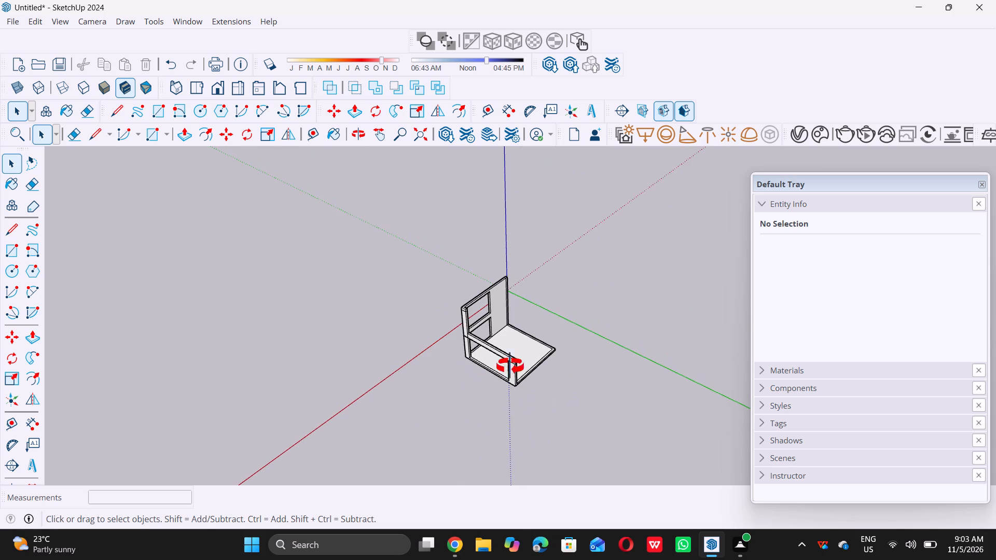
pyautogui.moveTo(510, 366); pyautogui.dragTo(670, 321, button='middle')
pyautogui.middleClick(671, 321)
pyautogui.moveTo(508, 351); pyautogui.dragTo(584, 337, button='middle')
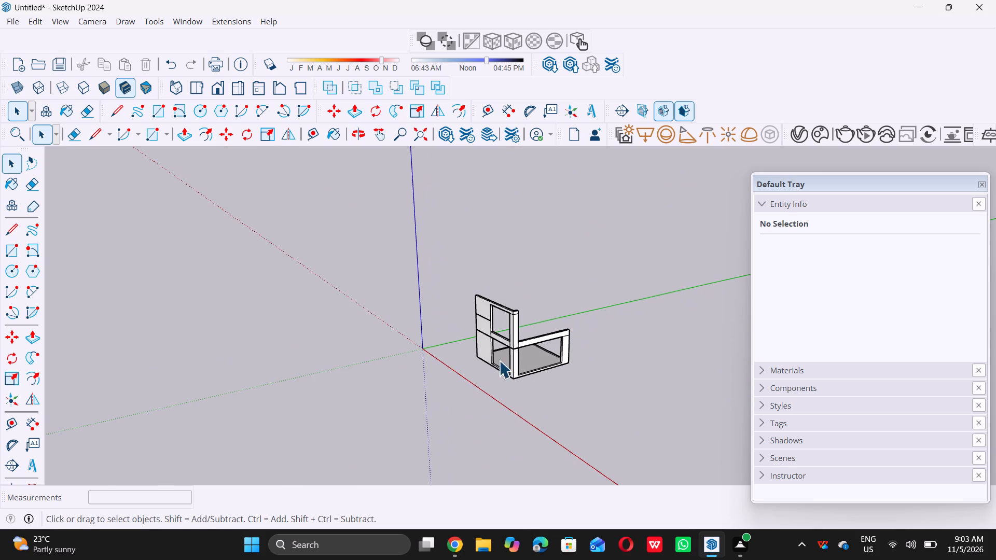
pyautogui.moveTo(499, 360); pyautogui.dragTo(531, 361, button='middle')
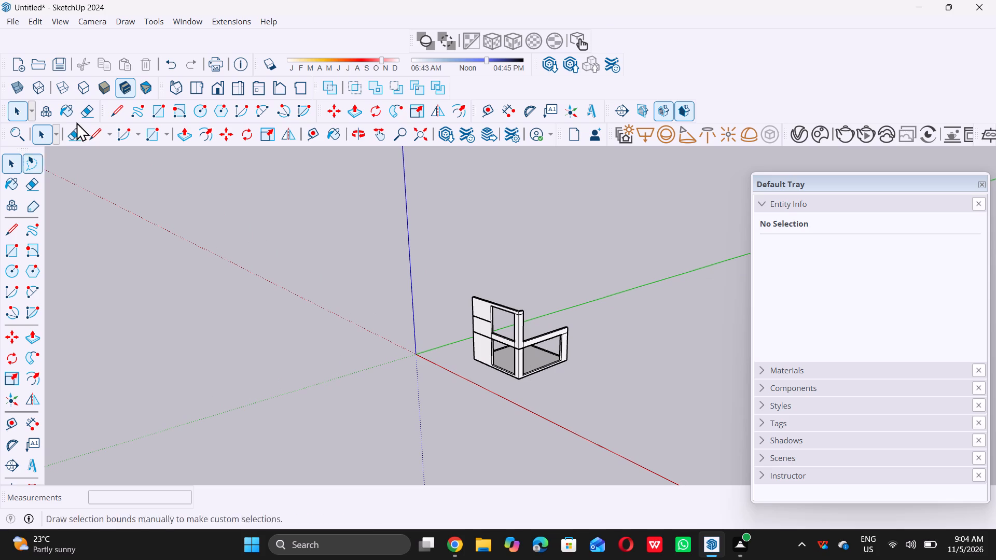
pyautogui.scroll(-6, 553, 283)
pyautogui.scroll(-5, 478, 322)
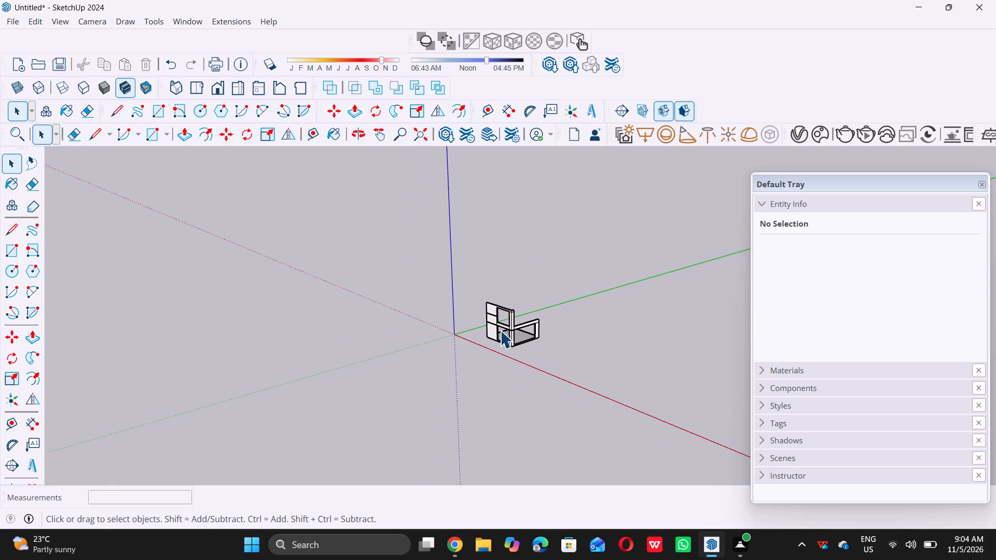
pyautogui.moveTo(500, 329); pyautogui.dragTo(525, 340, button='middle')
pyautogui.scroll(7, 525, 340)
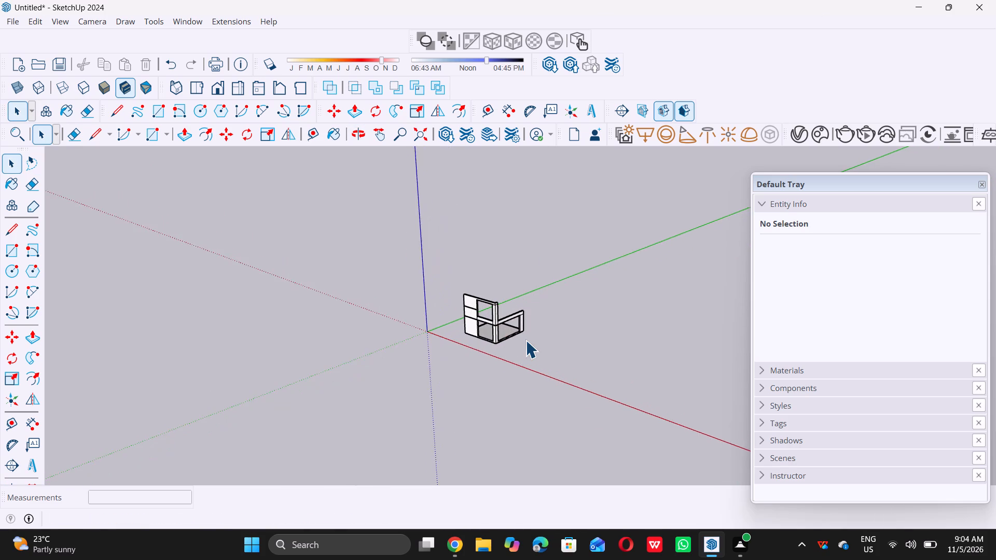
pyautogui.scroll(6, 525, 340)
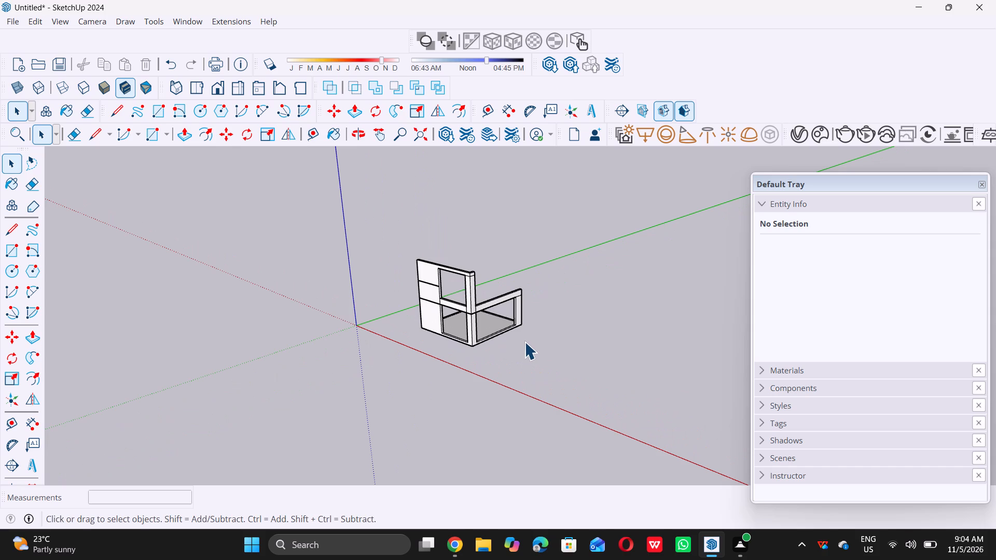
pyautogui.moveTo(430, 321); pyautogui.dragTo(573, 312, button='middle')
pyautogui.scroll(1, 497, 292)
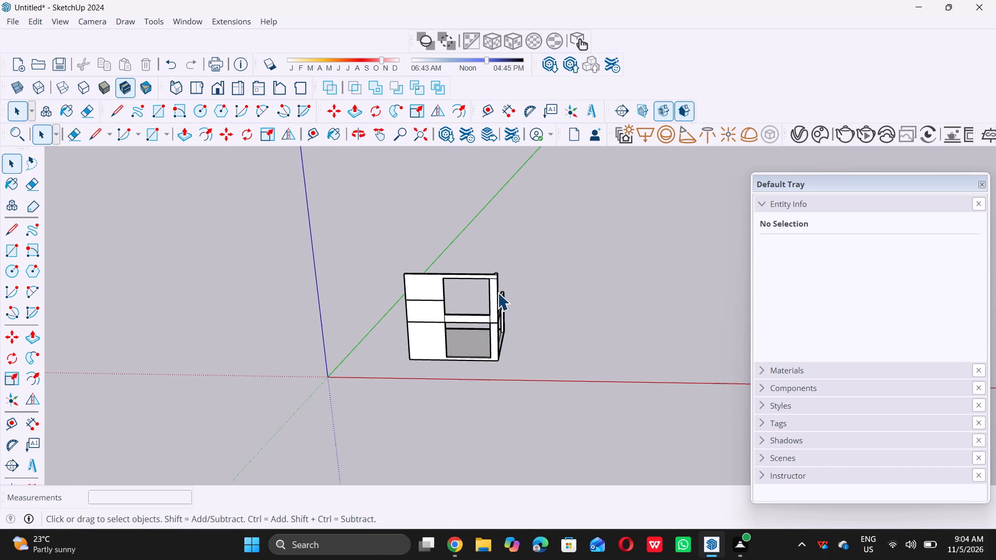
pyautogui.moveTo(511, 307); pyautogui.dragTo(197, 350, button='middle')
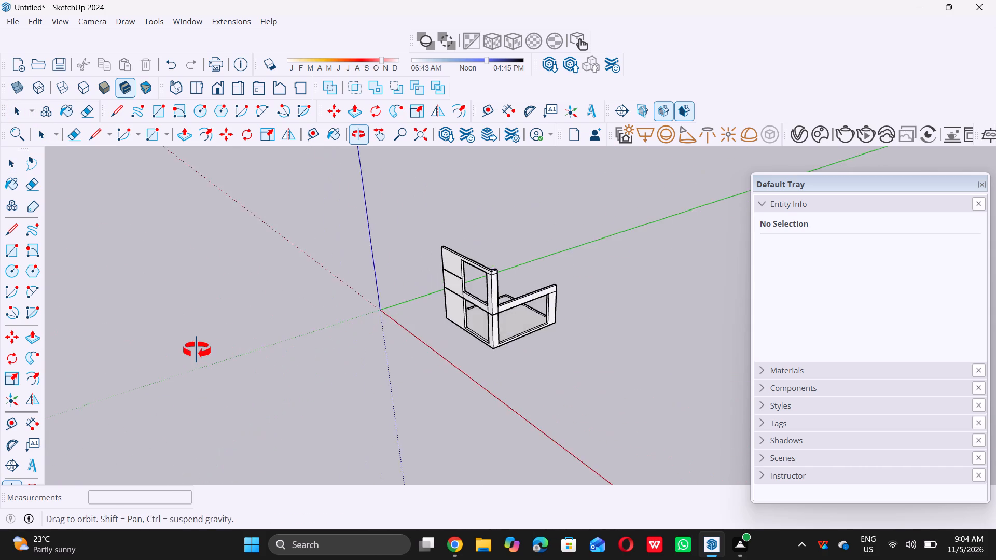
pyautogui.moveTo(197, 350); pyautogui.dragTo(175, 342, button='middle')
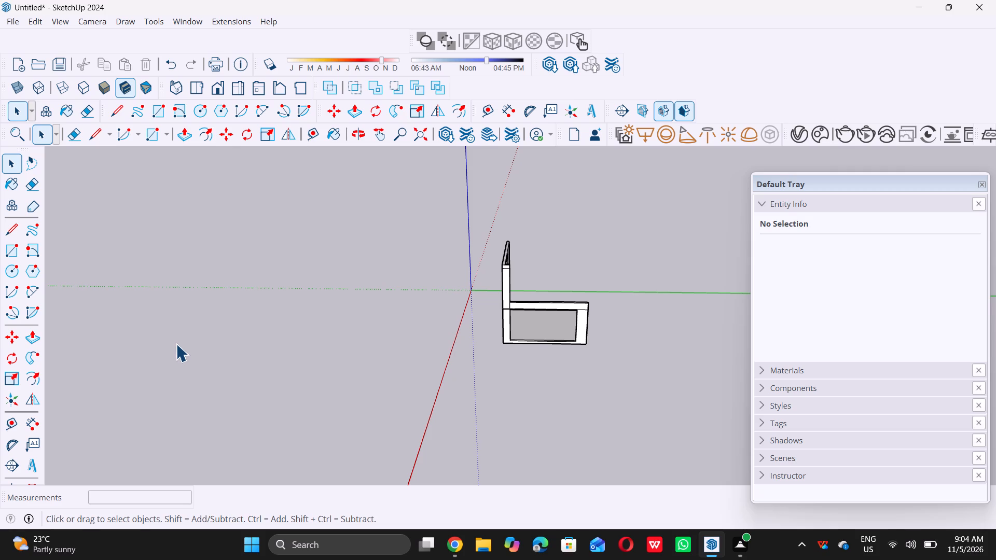
pyautogui.scroll(1, 350, 397)
pyautogui.scroll(-2, 491, 356)
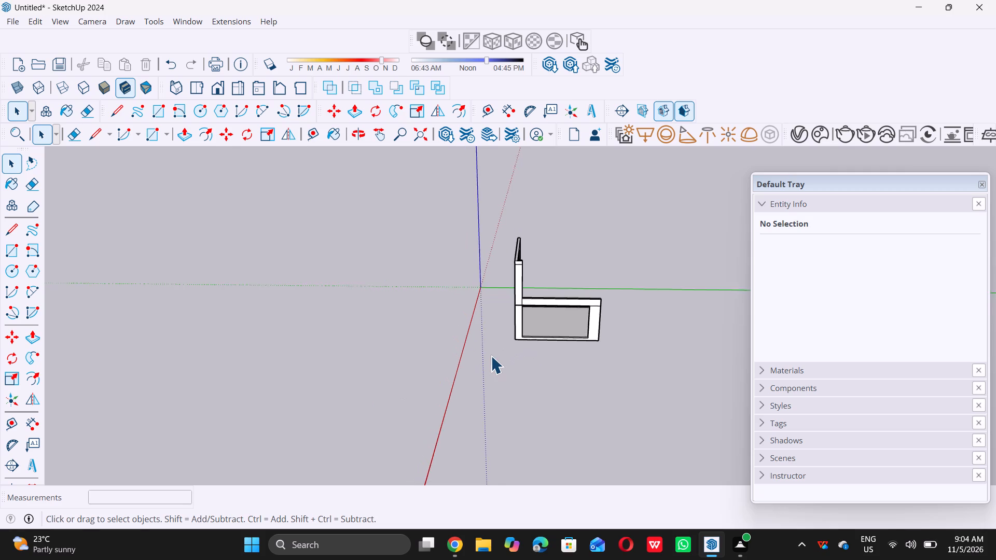
pyautogui.scroll(-3, 491, 356)
pyautogui.scroll(-1, 438, 363)
pyautogui.moveTo(438, 363); pyautogui.dragTo(575, 339, button='middle')
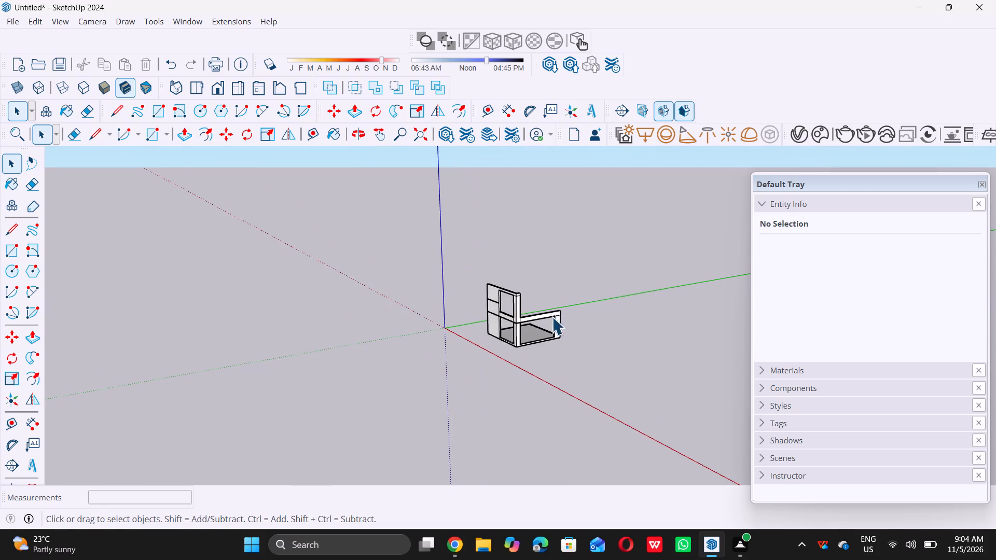
# Place a guide 0.5" below the joint line between the upper beam and the corner column on the column's front face.
pyautogui.scroll(19, 509, 290)
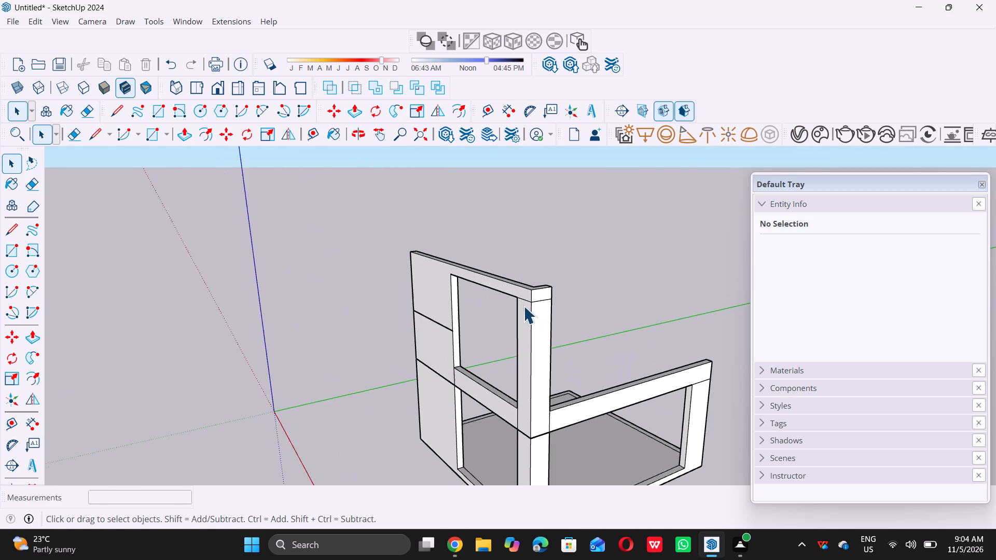
pyautogui.scroll(-7, 519, 329)
pyautogui.moveTo(483, 356); pyautogui.dragTo(570, 339, button='middle')
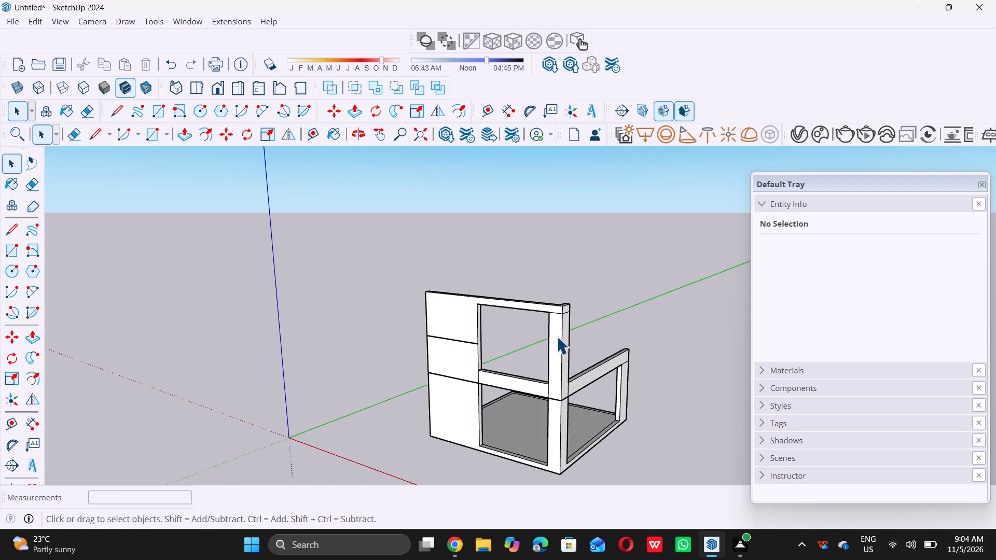
pyautogui.scroll(10, 556, 317)
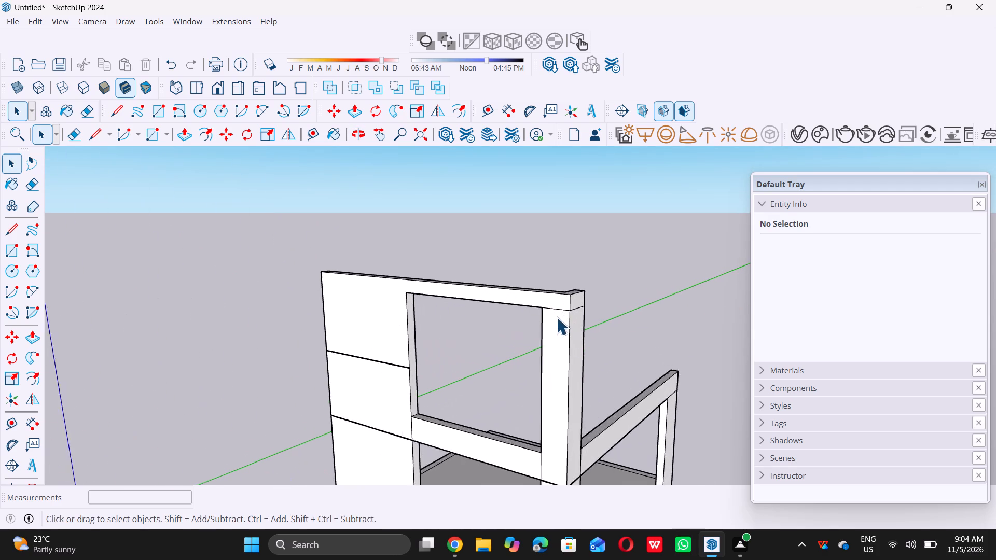
pyautogui.moveTo(543, 319); pyautogui.dragTo(566, 308, button='middle')
pyautogui.scroll(7, 571, 309)
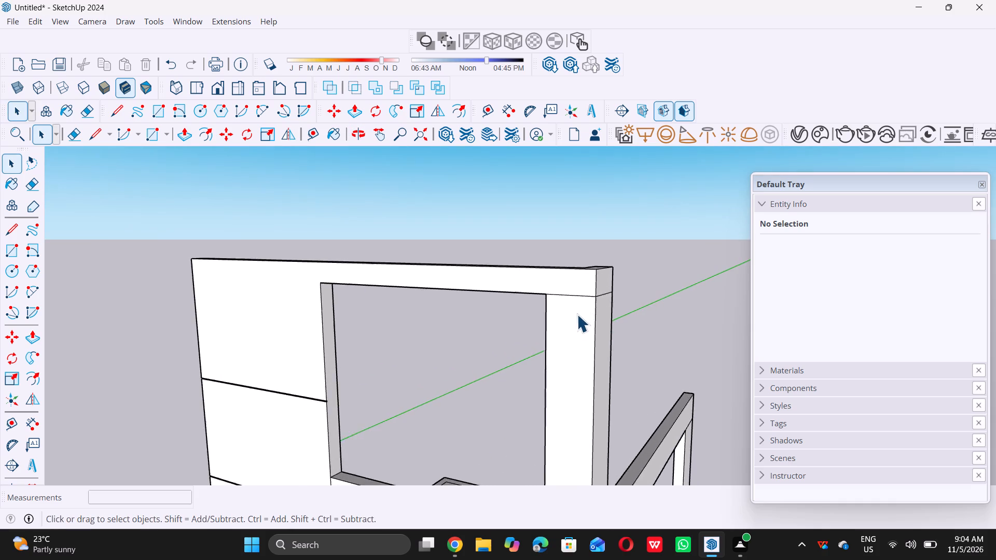
pyautogui.scroll(5, 578, 319)
pyautogui.press('t')
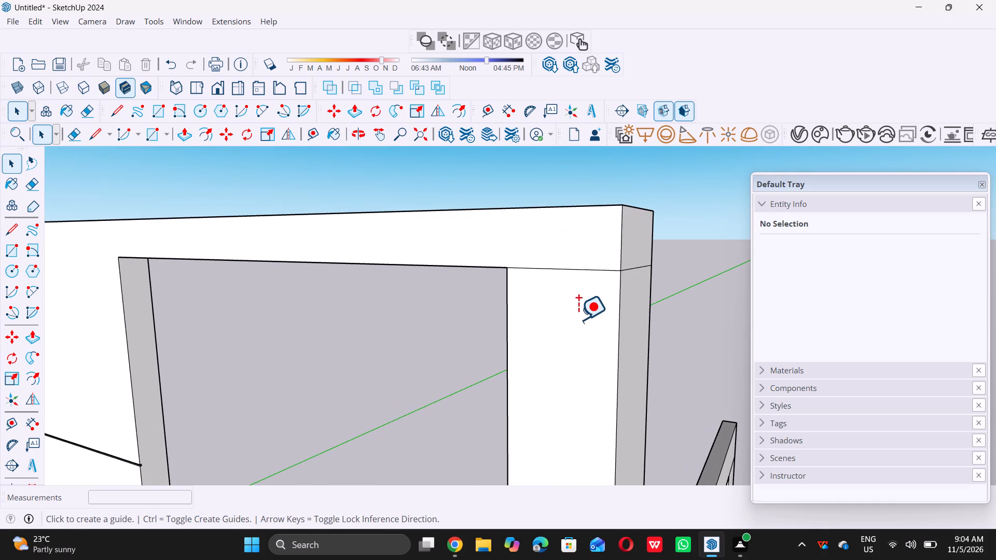
pyautogui.click(579, 273)
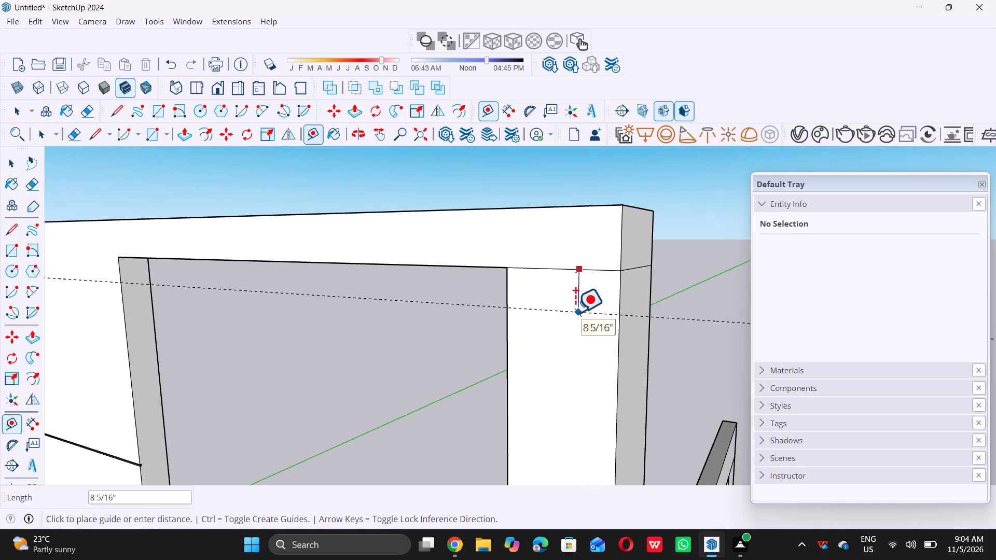
pyautogui.write('0.5')
pyautogui.hotkey('shift', '"')
pyautogui.press('Return')
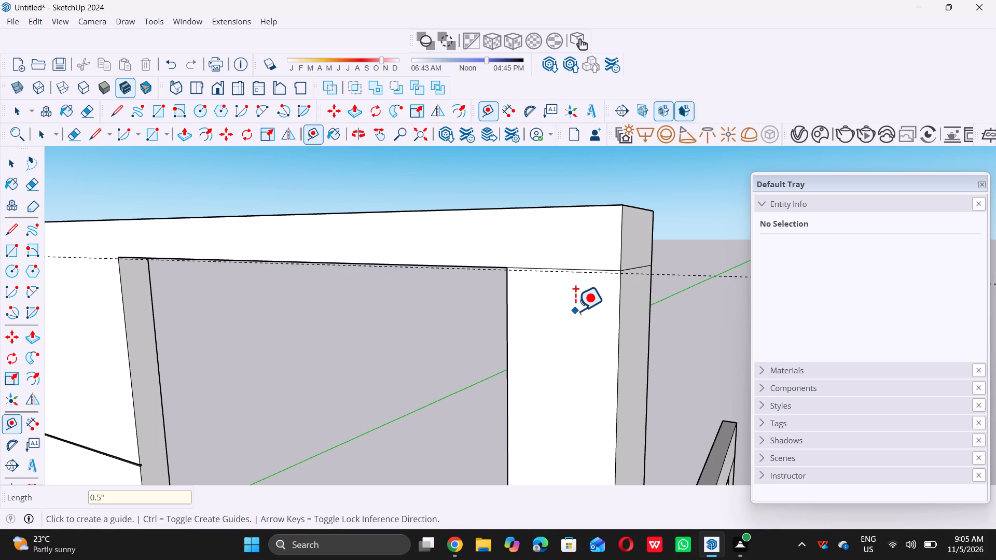
# Place another guide 0.5" below the beam joint line on the corner column's adjacent side face.
pyautogui.scroll(-3, 575, 311)
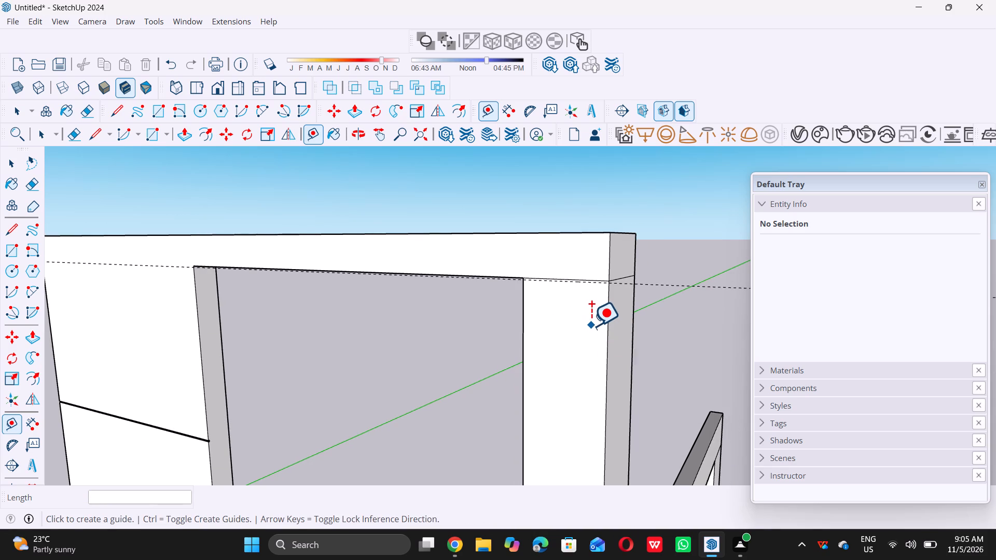
pyautogui.scroll(-1, 592, 326)
pyautogui.moveTo(590, 324); pyautogui.dragTo(553, 328, button='middle')
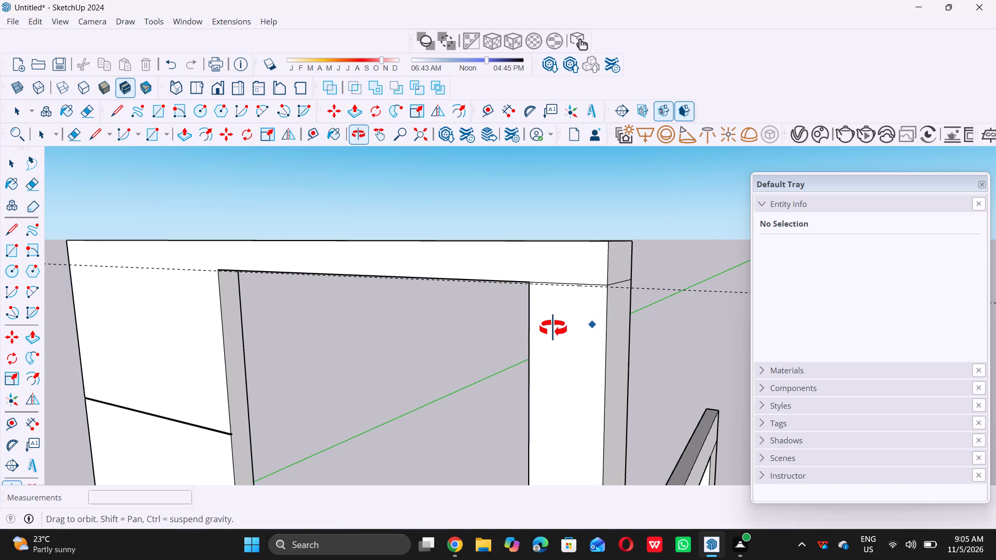
pyautogui.moveTo(553, 328); pyautogui.dragTo(544, 330, button='middle')
pyautogui.scroll(7, 570, 298)
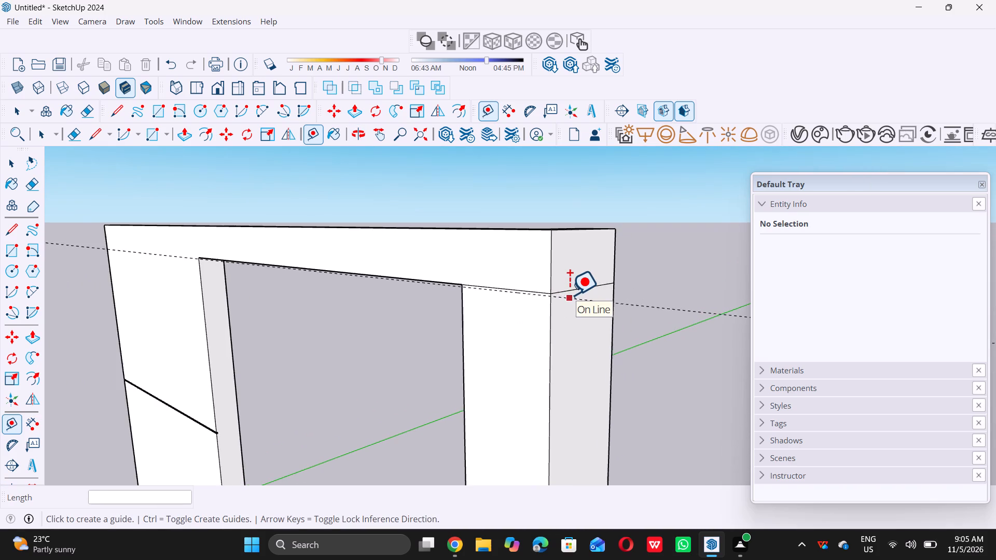
pyautogui.scroll(11, 570, 295)
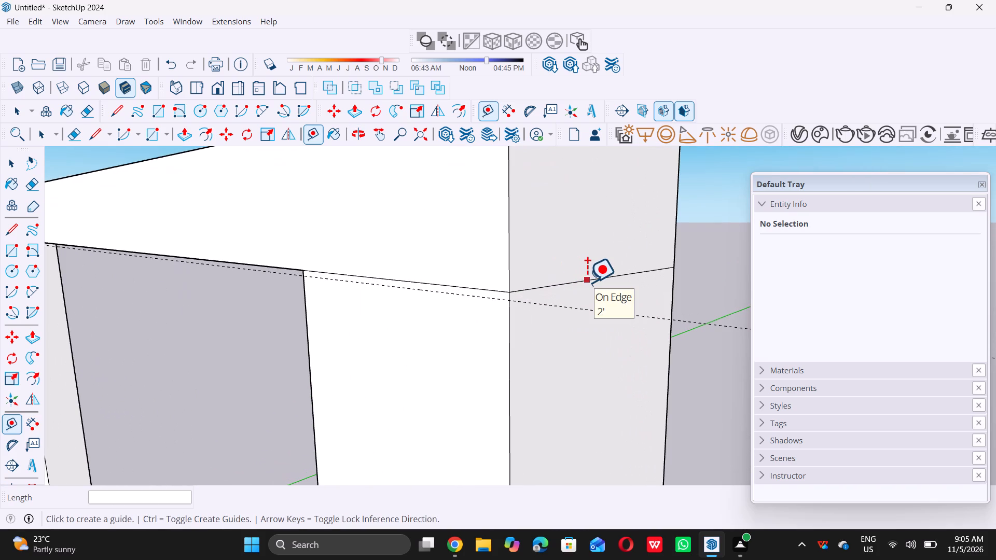
pyautogui.doubleClick(589, 279)
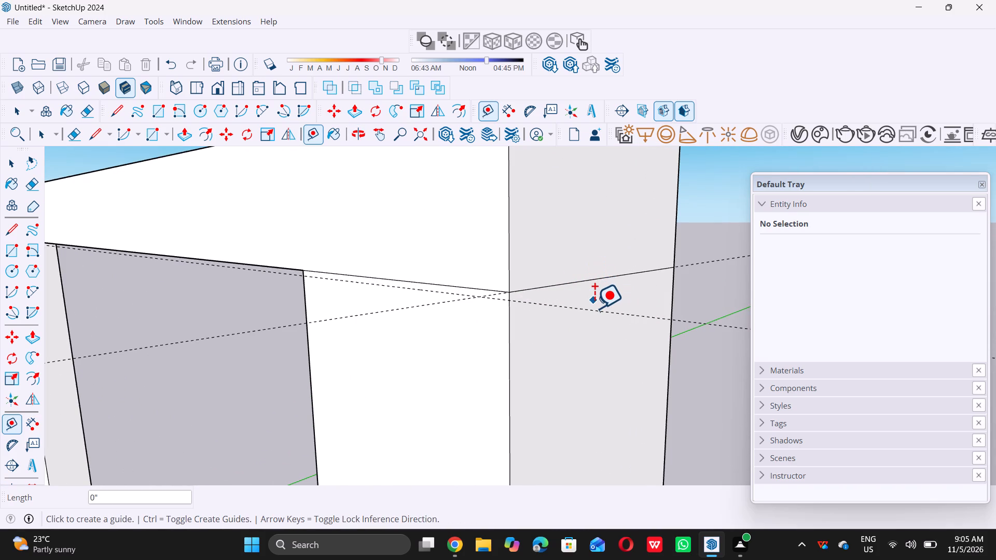
pyautogui.hotkey('ctrl', 'z')
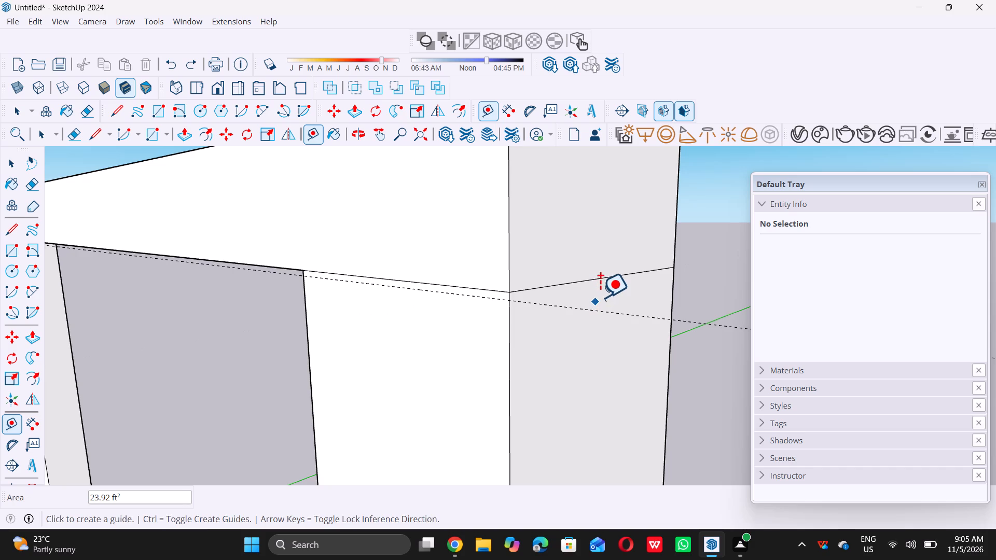
pyautogui.moveTo(600, 297); pyautogui.dragTo(578, 296, button='middle')
pyautogui.scroll(6, 573, 288)
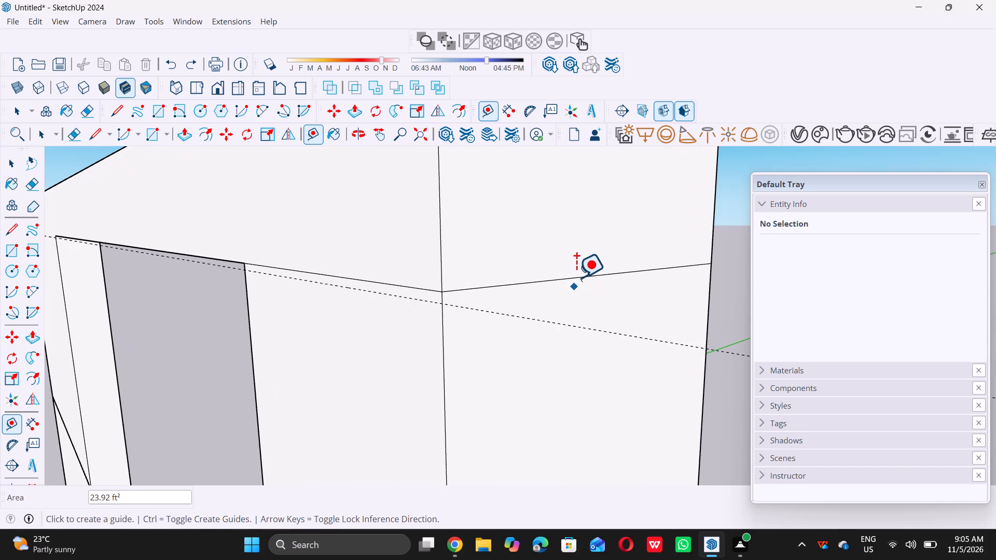
pyautogui.click(577, 275)
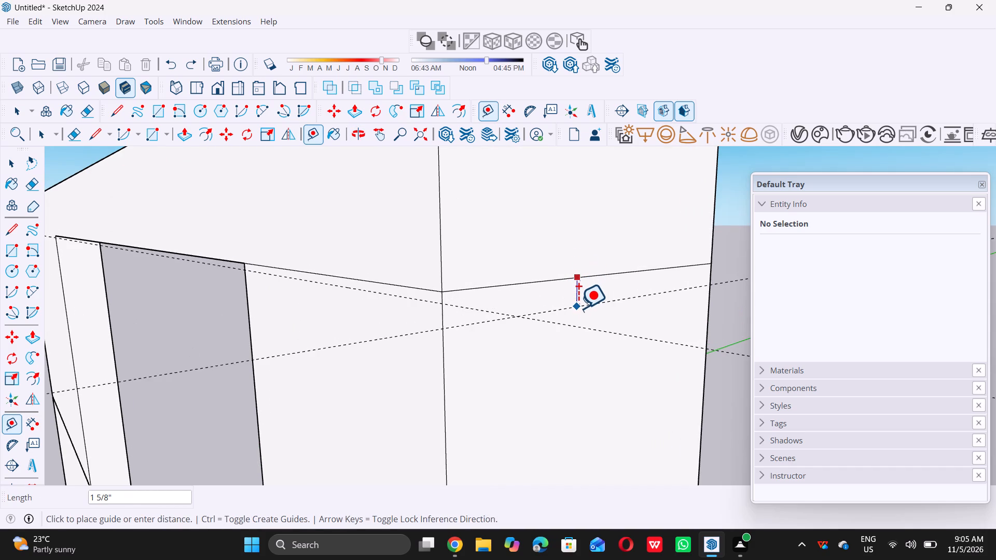
pyautogui.write('0.5')
pyautogui.hotkey('shift', '"')
pyautogui.press('Return')
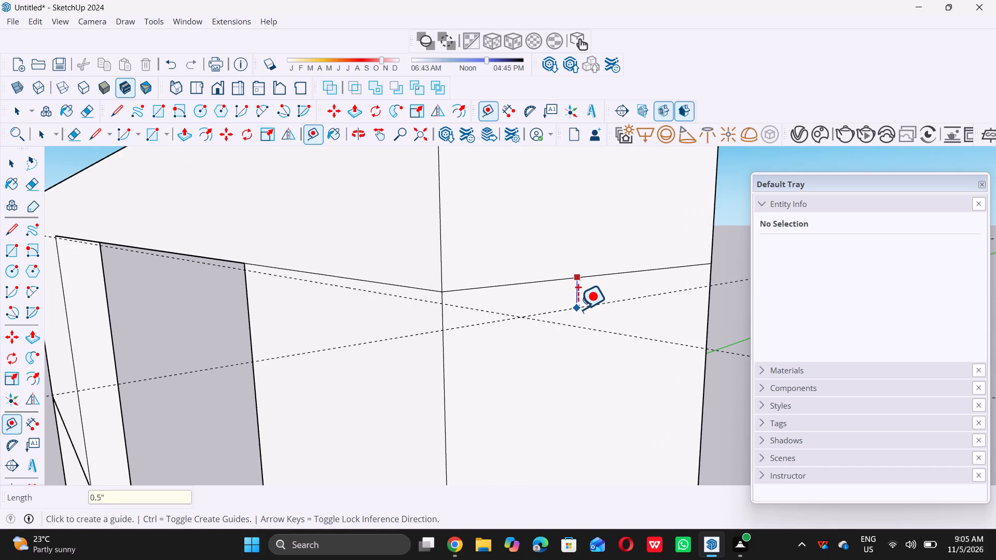
pyautogui.press('space')
# Draw a 1/2" by 2' rectangle between the joint line and the guide on the corner column's front face.
pyautogui.press('r')
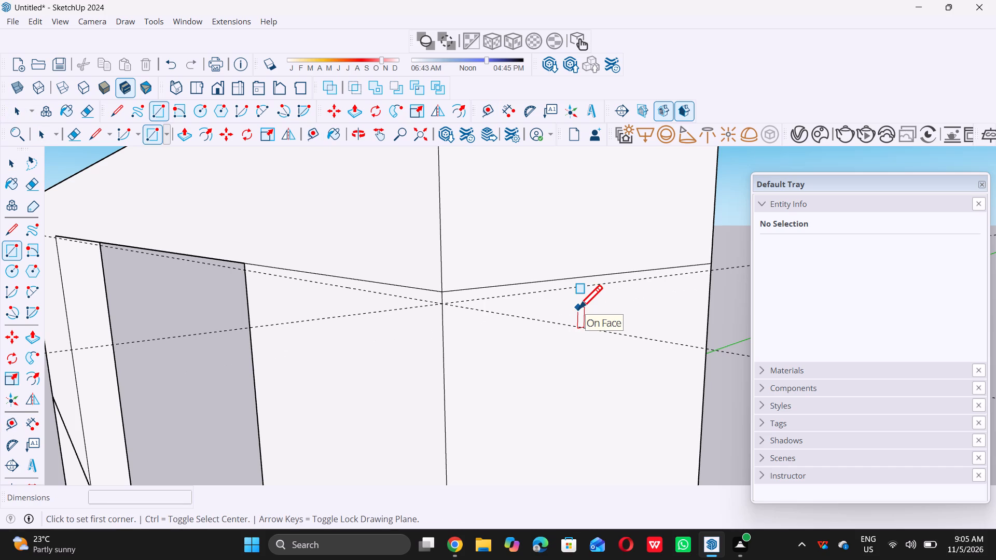
pyautogui.moveTo(278, 318); pyautogui.dragTo(329, 335, button='middle')
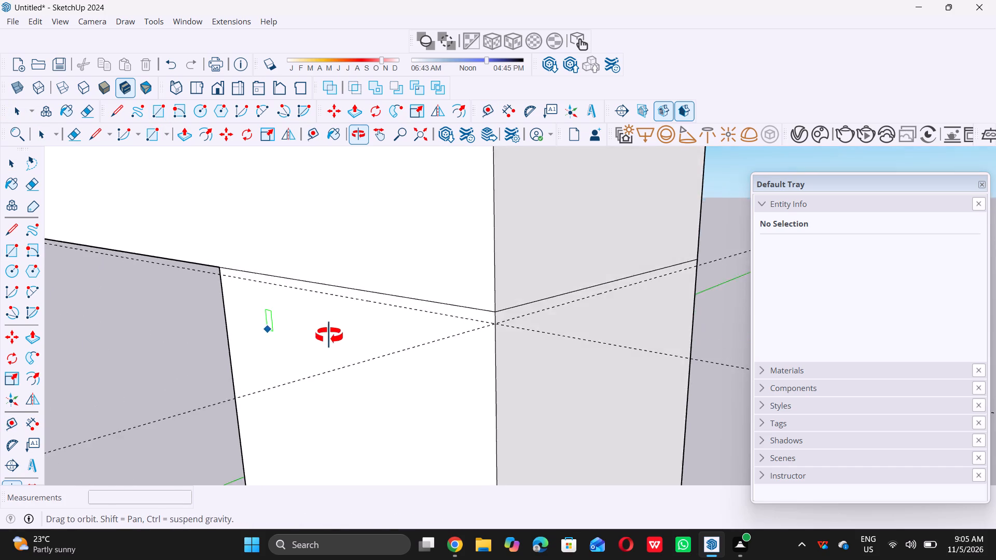
pyautogui.moveTo(329, 335); pyautogui.dragTo(329, 336, button='middle')
pyautogui.scroll(1, 328, 337)
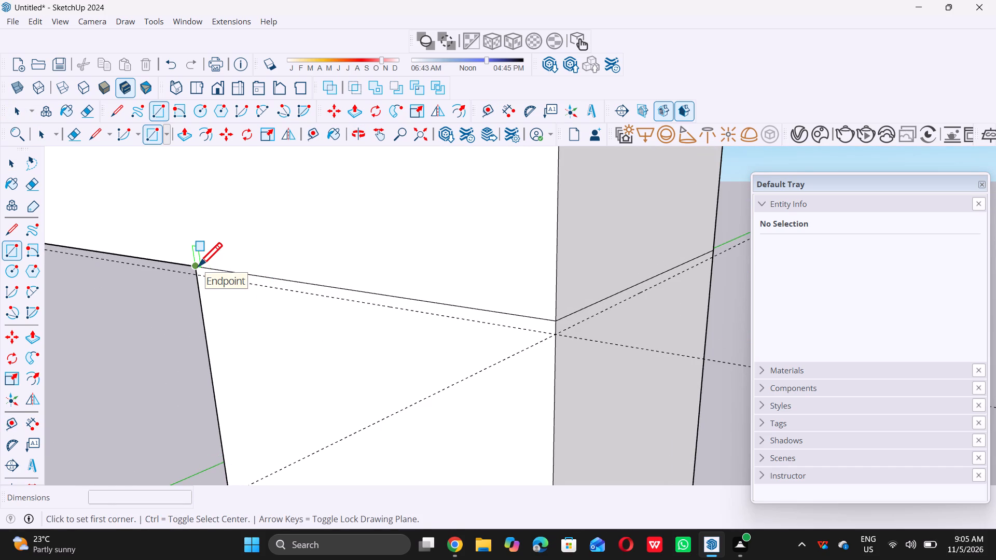
pyautogui.click(198, 266)
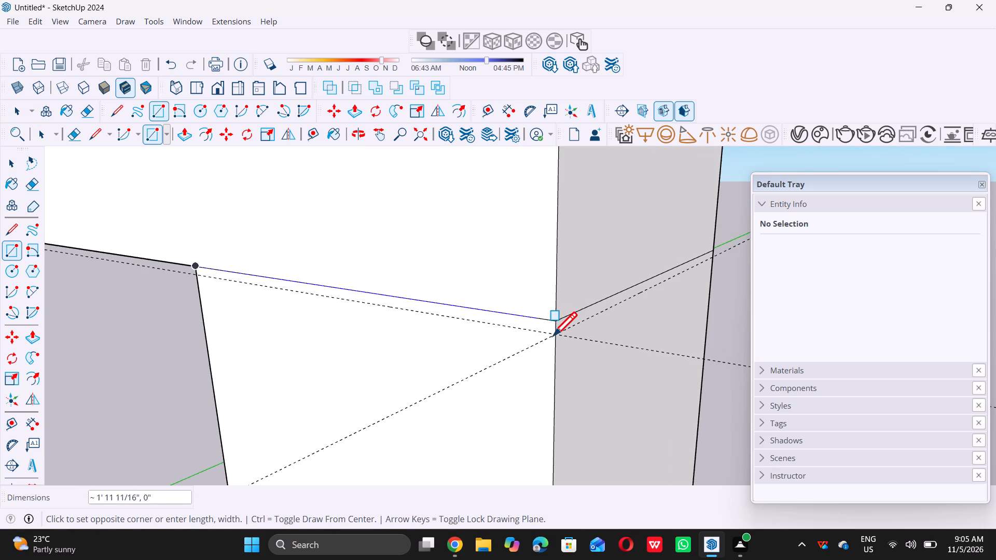
pyautogui.doubleClick(554, 336)
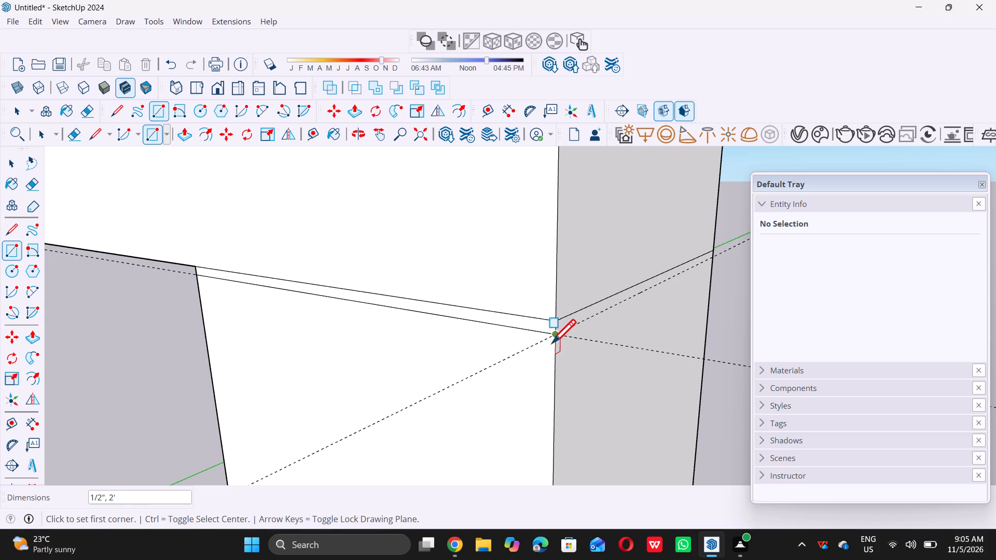
# Draw a 2' by 1/2" rectangle between the joint line and the guide on the corner column's adjacent side face.
pyautogui.moveTo(587, 382); pyautogui.dragTo(394, 343, button='middle')
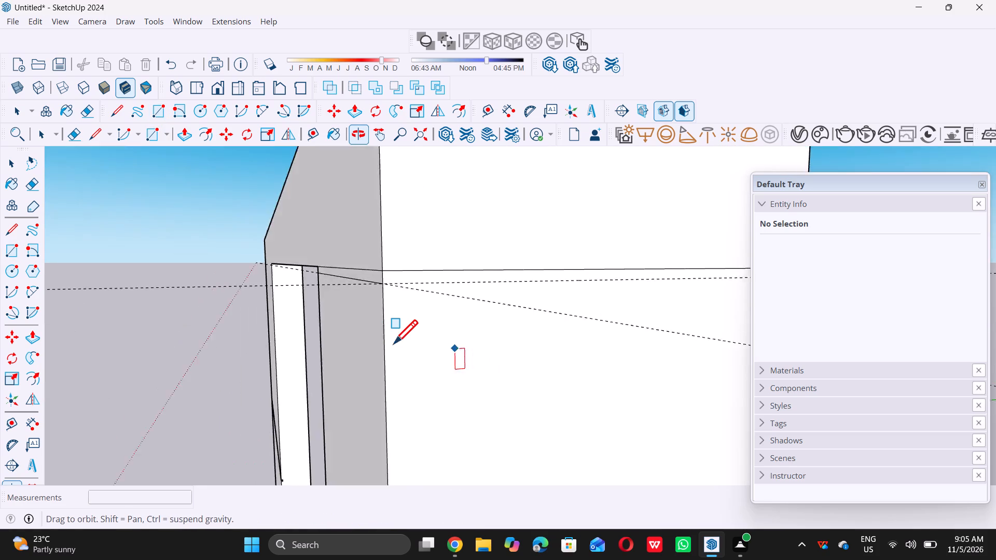
pyautogui.scroll(-4, 392, 345)
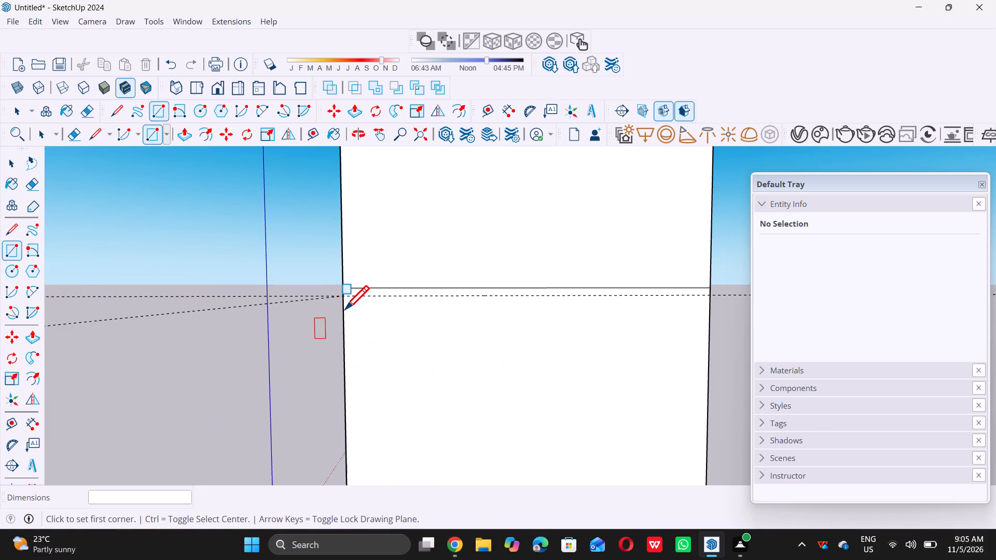
pyautogui.tripleClick(343, 296)
pyautogui.click(343, 296)
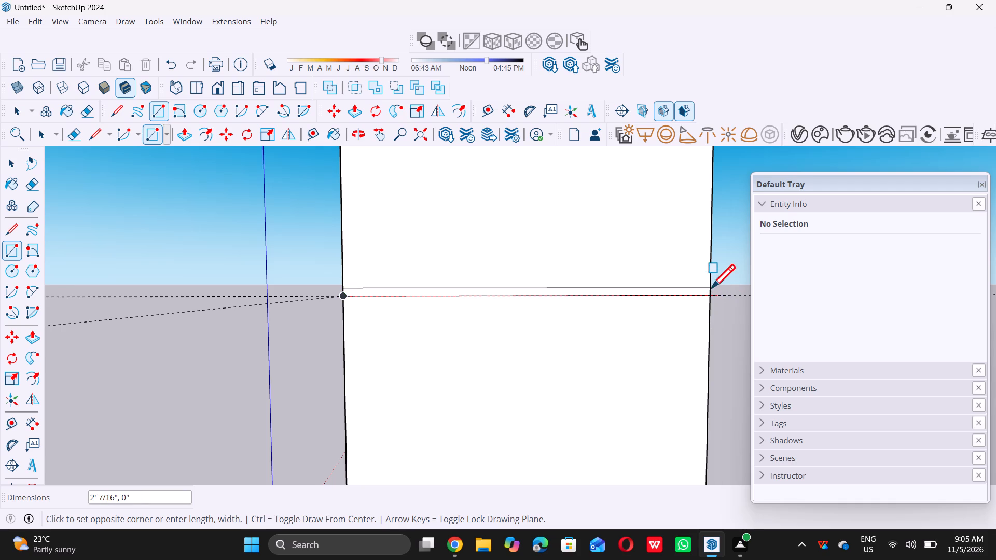
pyautogui.doubleClick(709, 286)
pyautogui.press('space')
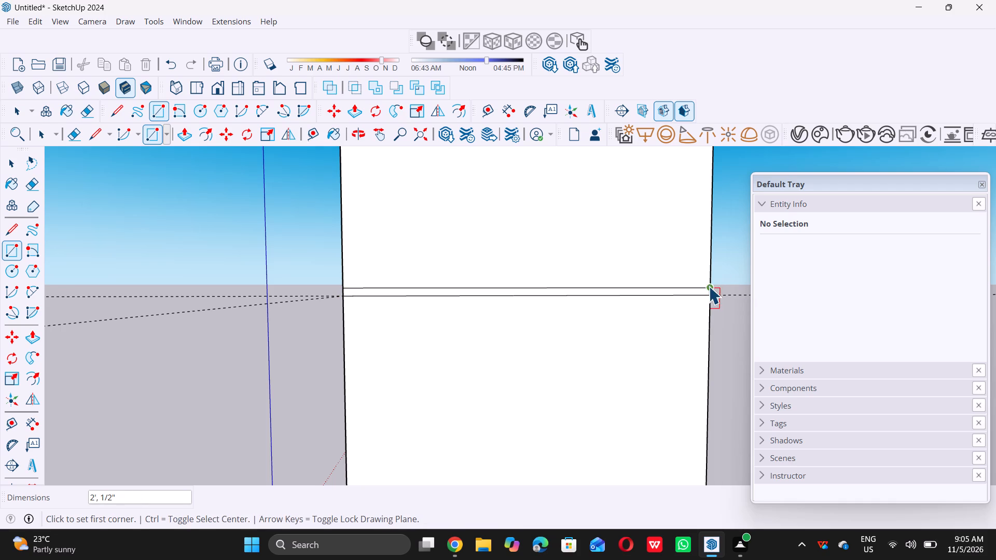
# Examine the structure around the upper beam and the wide wall column at its other end.
pyautogui.scroll(-20, 709, 286)
pyautogui.scroll(-4, 709, 286)
pyautogui.scroll(-5, 451, 331)
pyautogui.moveTo(451, 327); pyautogui.dragTo(595, 349, button='middle')
pyautogui.scroll(-3, 514, 336)
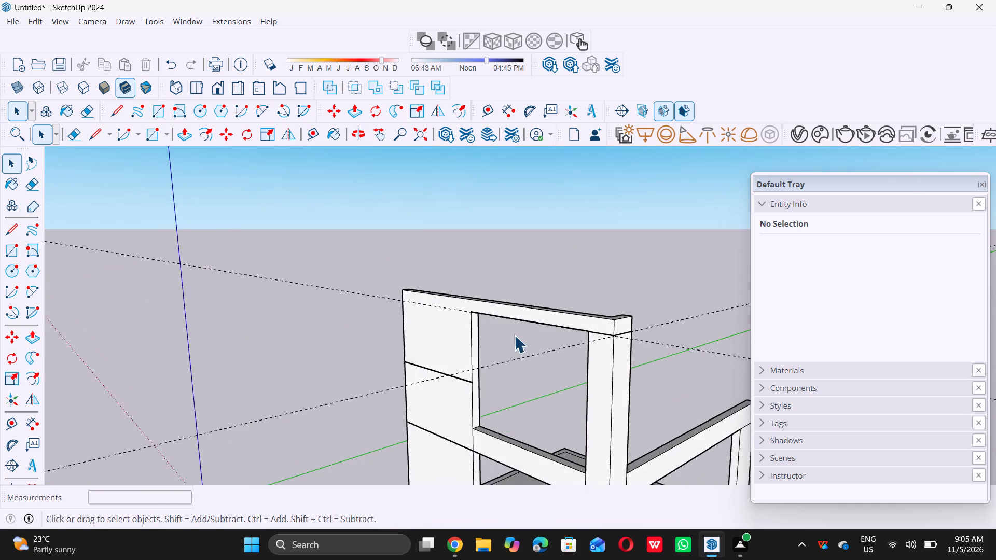
pyautogui.scroll(-14, 514, 335)
pyautogui.moveTo(497, 358); pyautogui.dragTo(575, 363, button='middle')
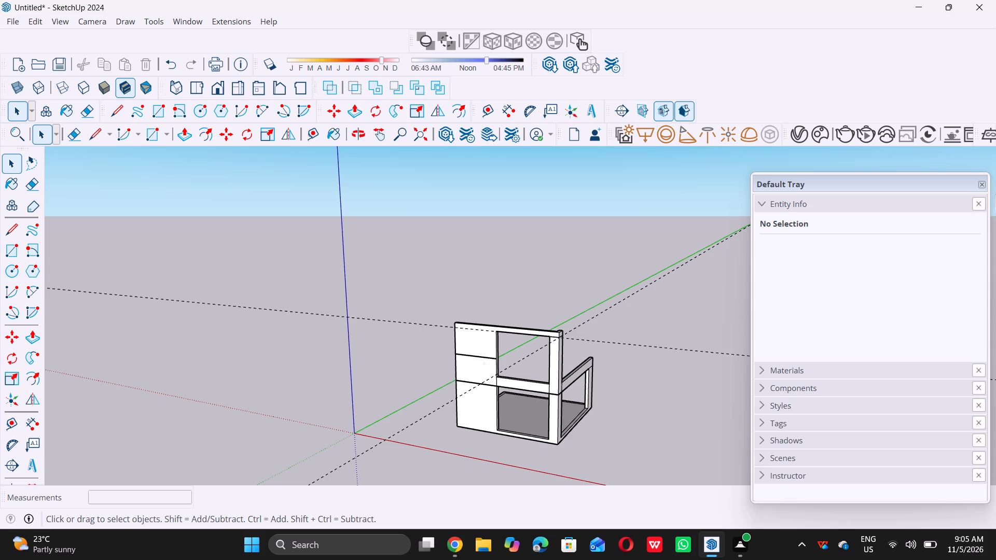
pyautogui.moveTo(455, 315); pyautogui.dragTo(482, 323, button='middle')
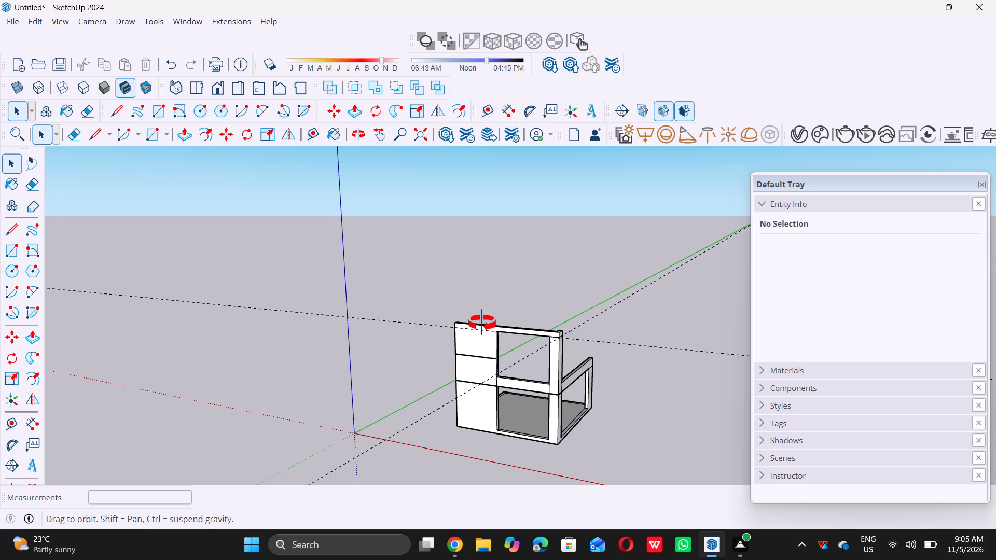
pyautogui.moveTo(482, 323); pyautogui.dragTo(534, 339, button='middle')
pyautogui.scroll(7, 493, 347)
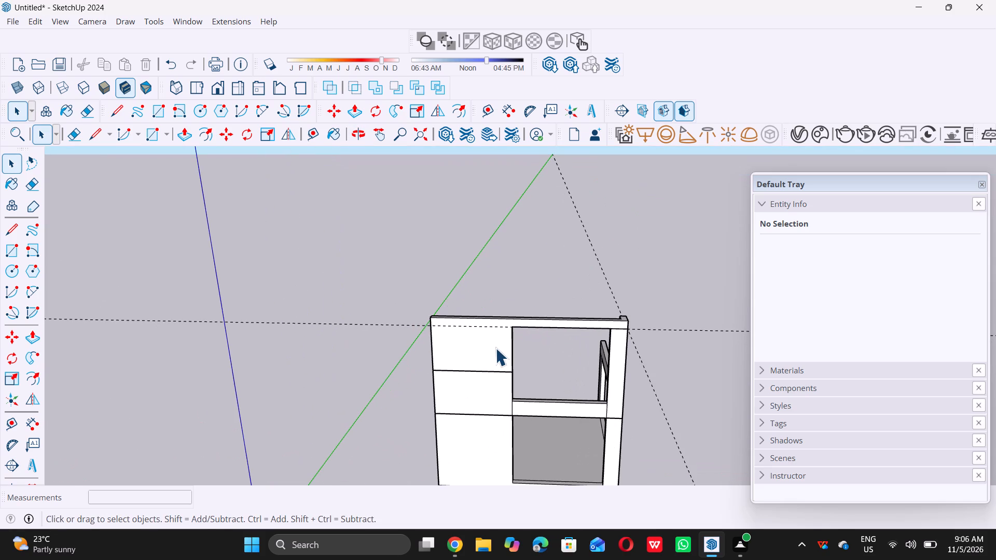
pyautogui.moveTo(476, 359); pyautogui.dragTo(477, 337, button='middle')
pyautogui.scroll(6, 488, 333)
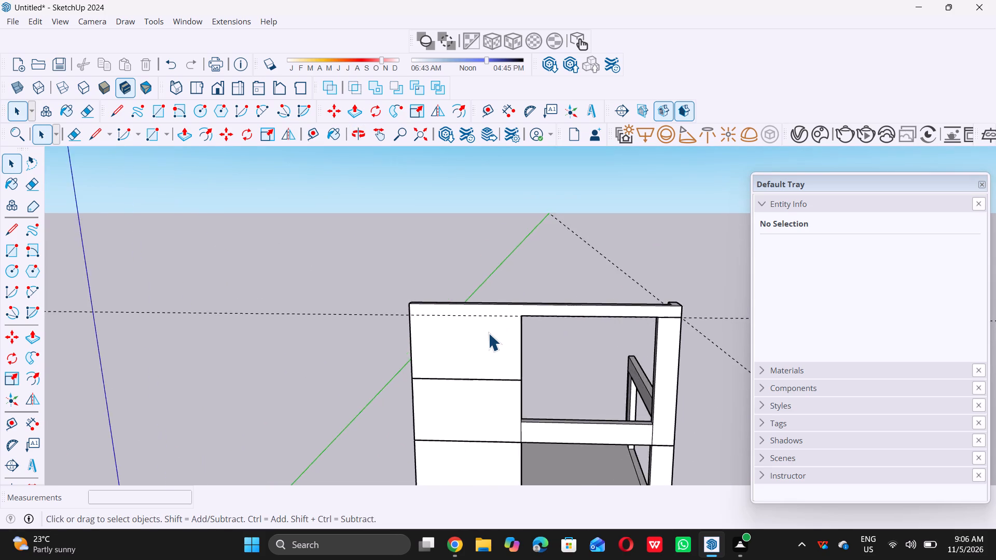
pyautogui.scroll(4, 488, 333)
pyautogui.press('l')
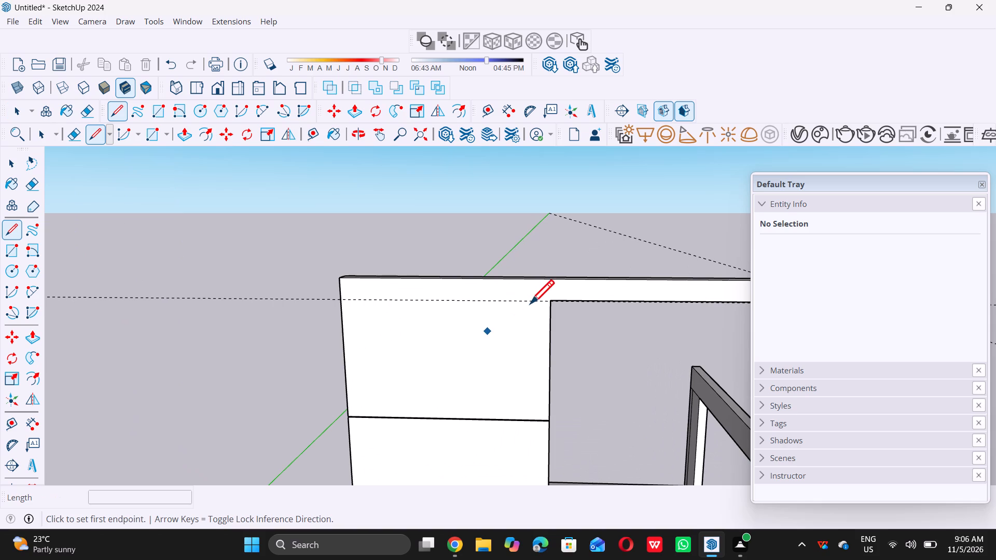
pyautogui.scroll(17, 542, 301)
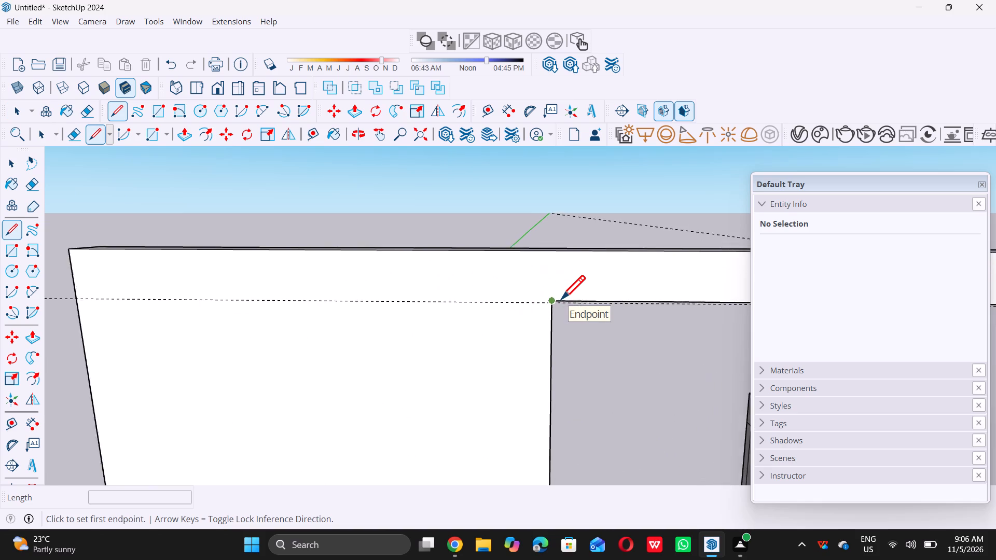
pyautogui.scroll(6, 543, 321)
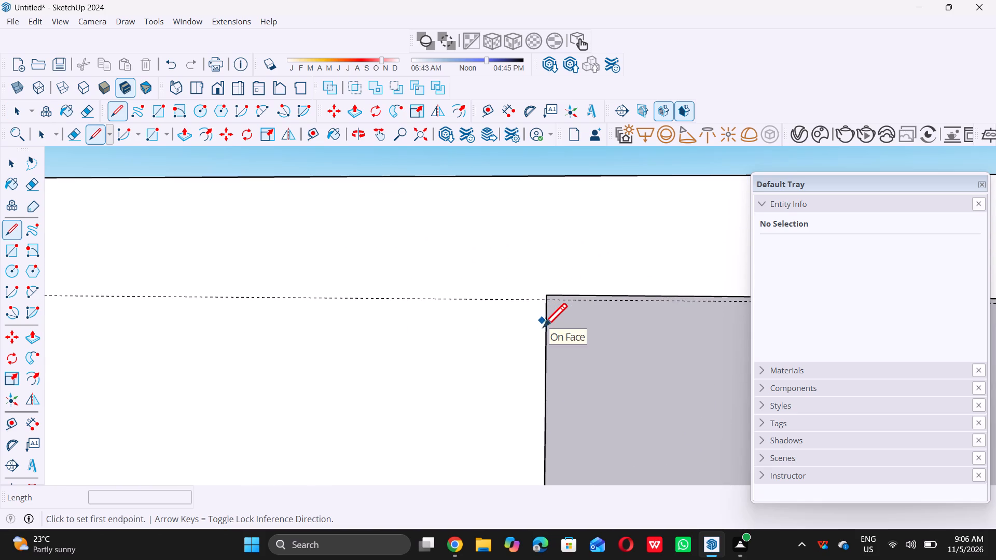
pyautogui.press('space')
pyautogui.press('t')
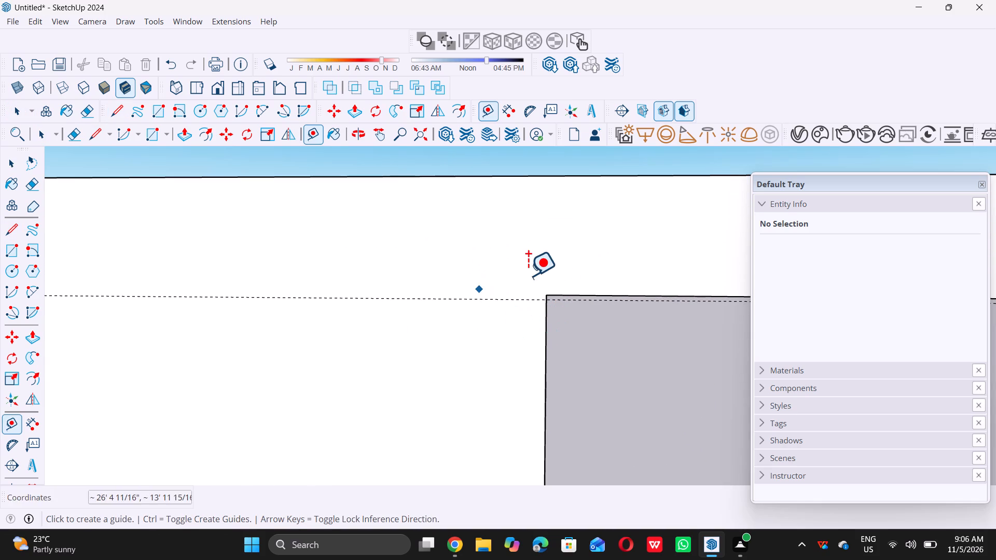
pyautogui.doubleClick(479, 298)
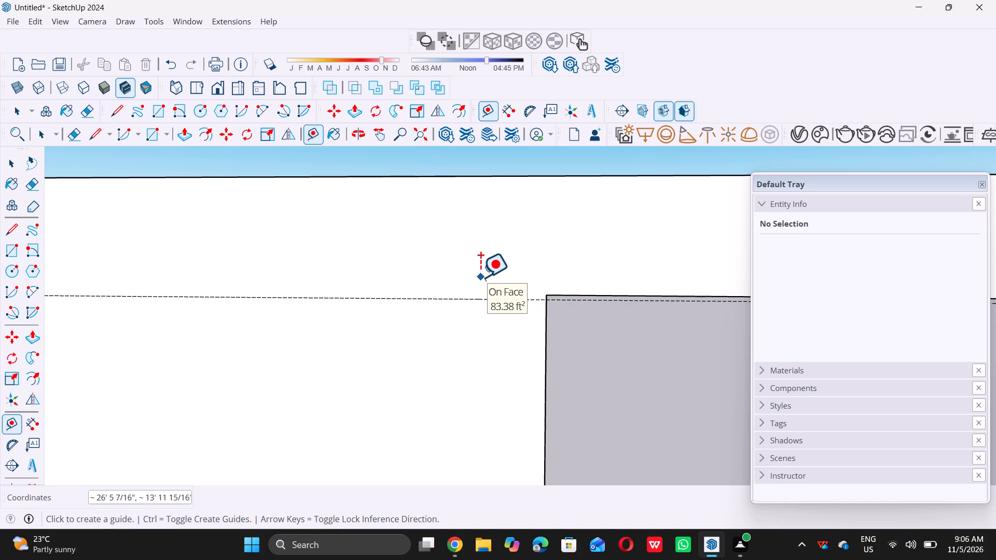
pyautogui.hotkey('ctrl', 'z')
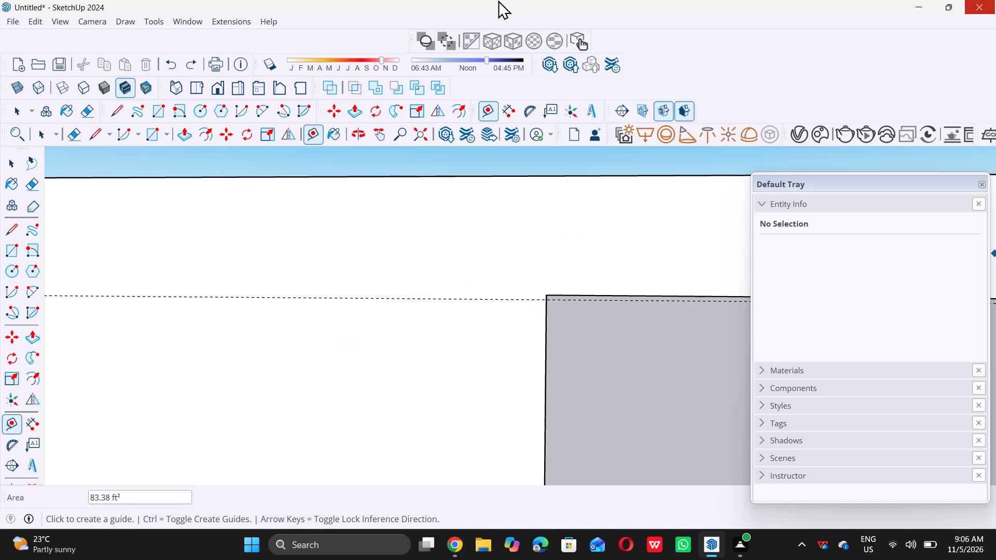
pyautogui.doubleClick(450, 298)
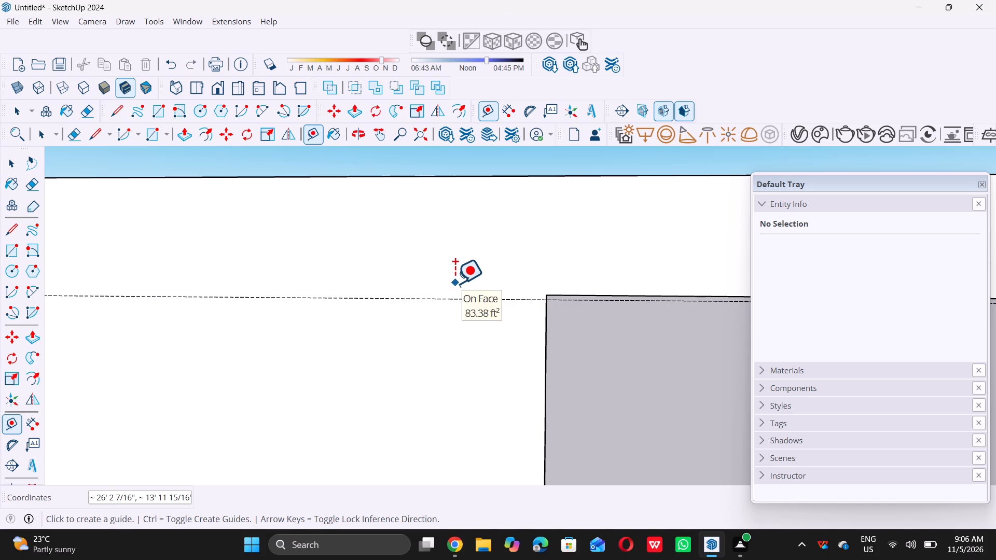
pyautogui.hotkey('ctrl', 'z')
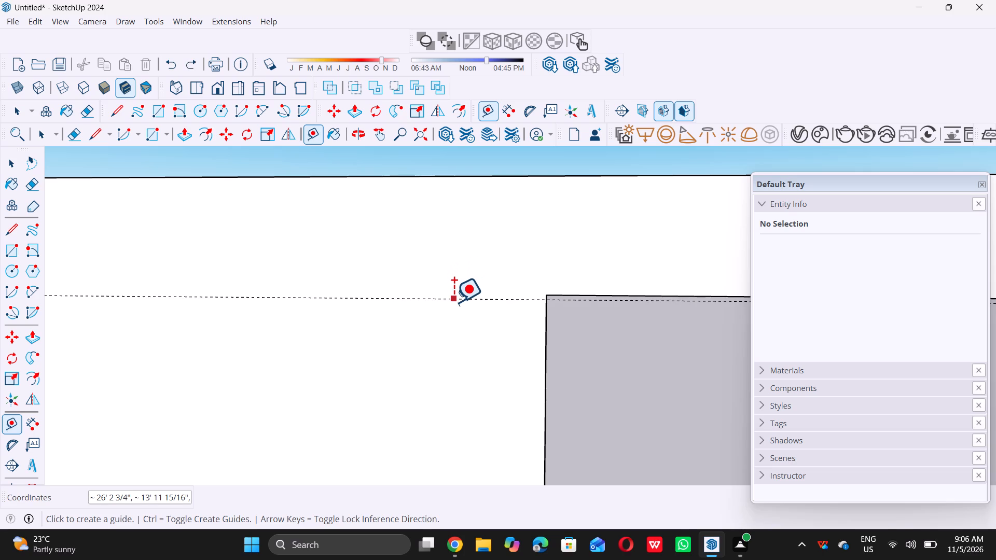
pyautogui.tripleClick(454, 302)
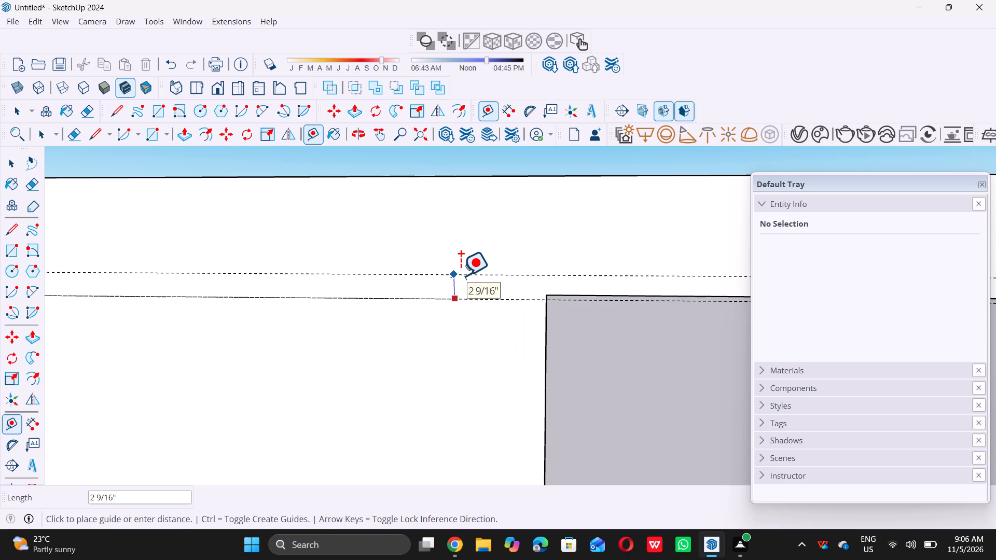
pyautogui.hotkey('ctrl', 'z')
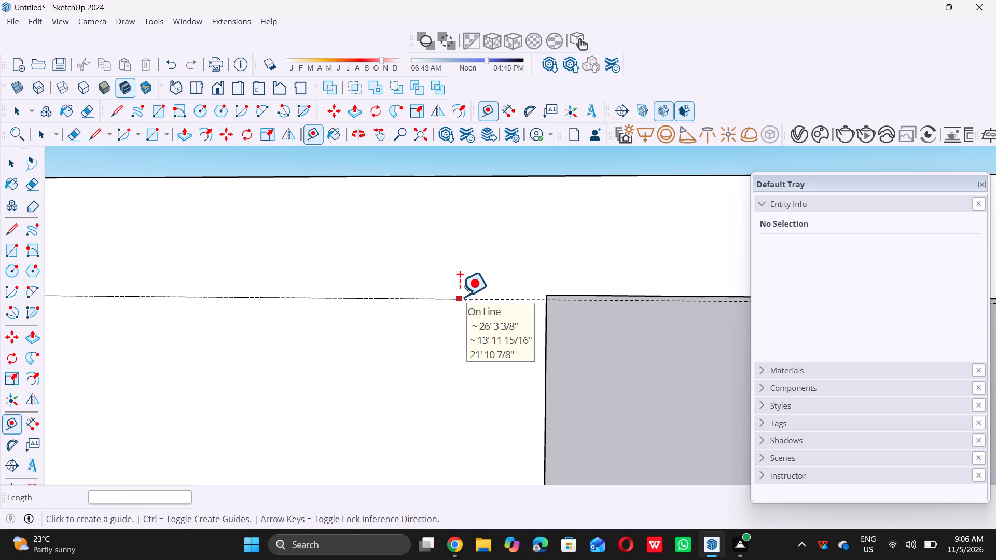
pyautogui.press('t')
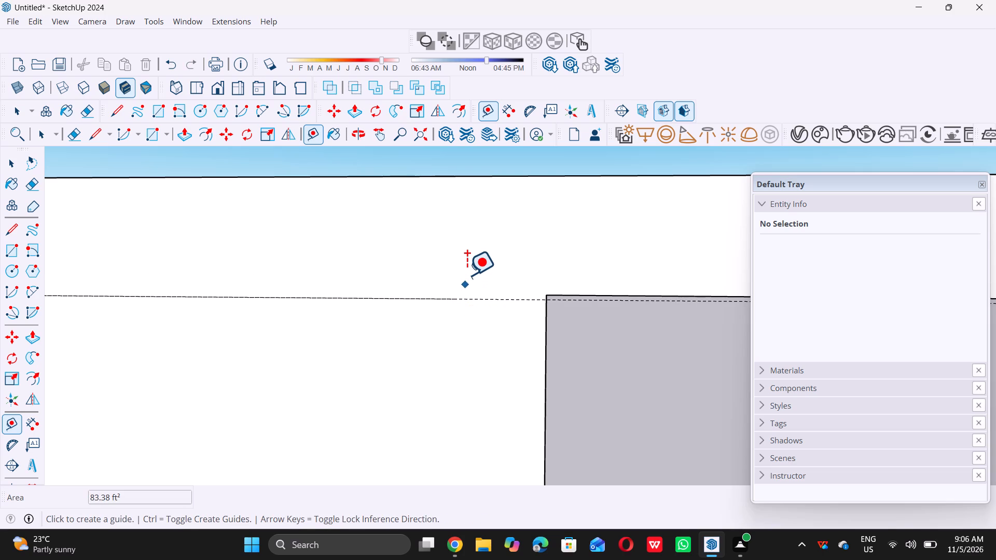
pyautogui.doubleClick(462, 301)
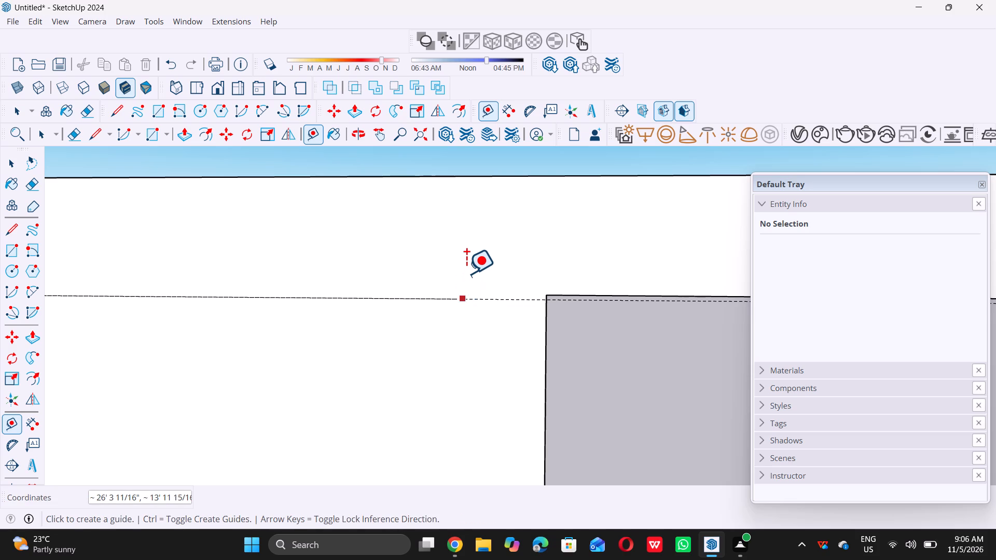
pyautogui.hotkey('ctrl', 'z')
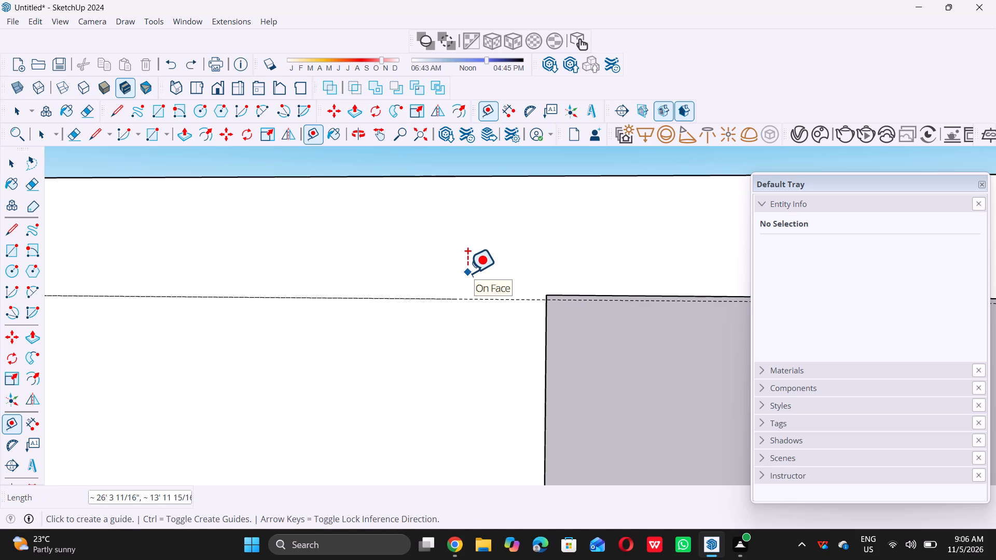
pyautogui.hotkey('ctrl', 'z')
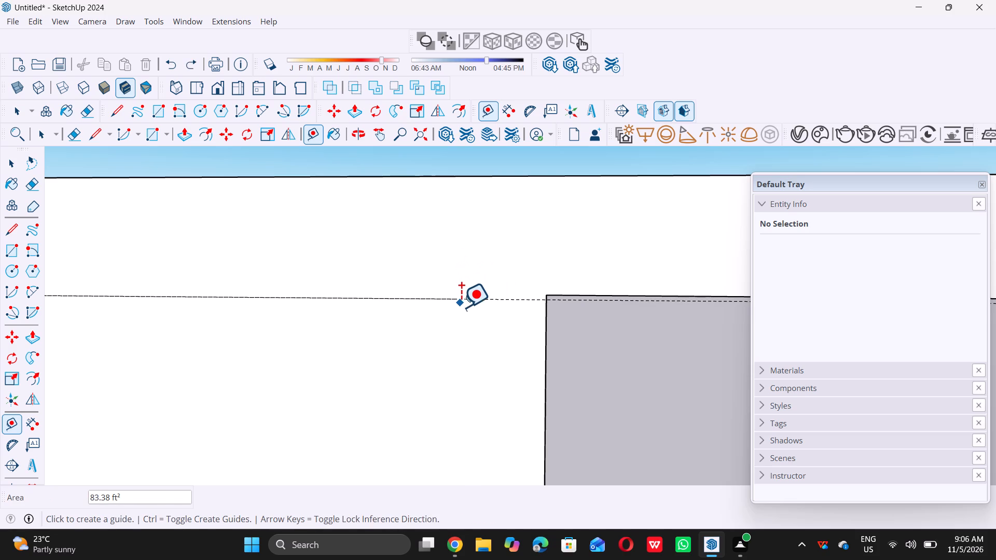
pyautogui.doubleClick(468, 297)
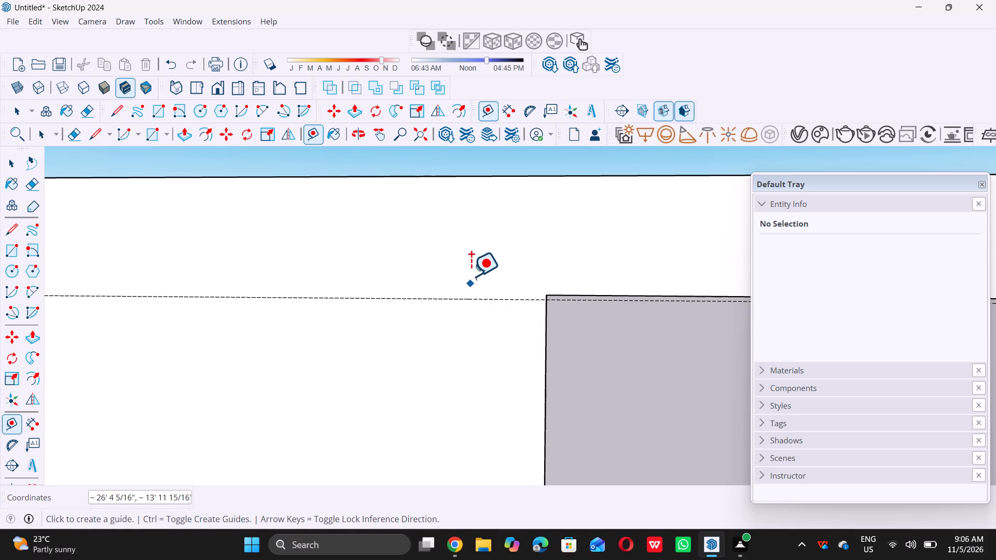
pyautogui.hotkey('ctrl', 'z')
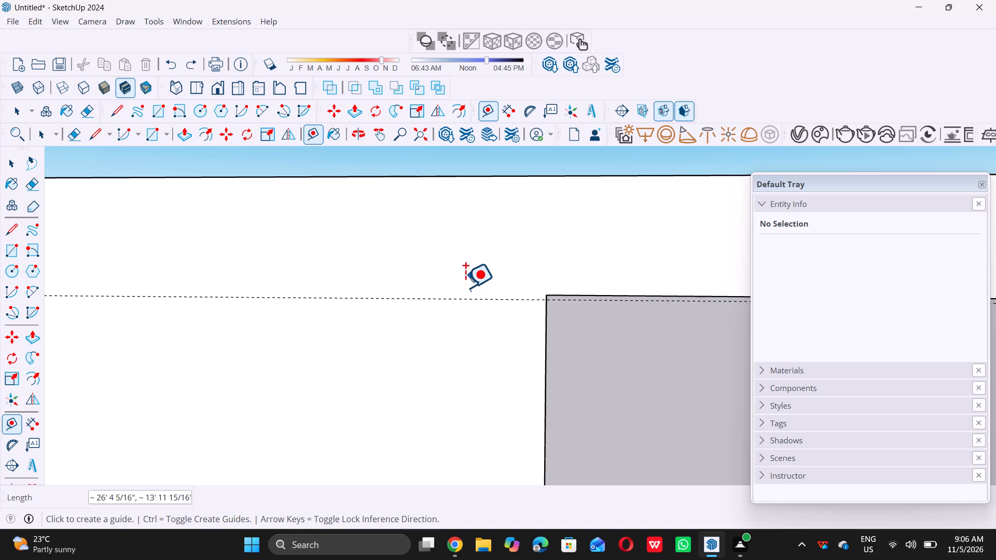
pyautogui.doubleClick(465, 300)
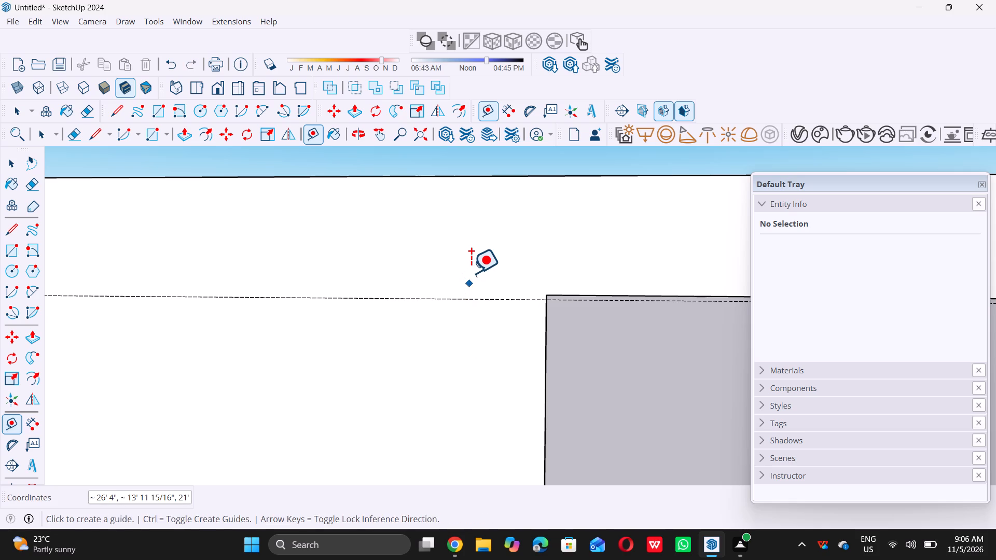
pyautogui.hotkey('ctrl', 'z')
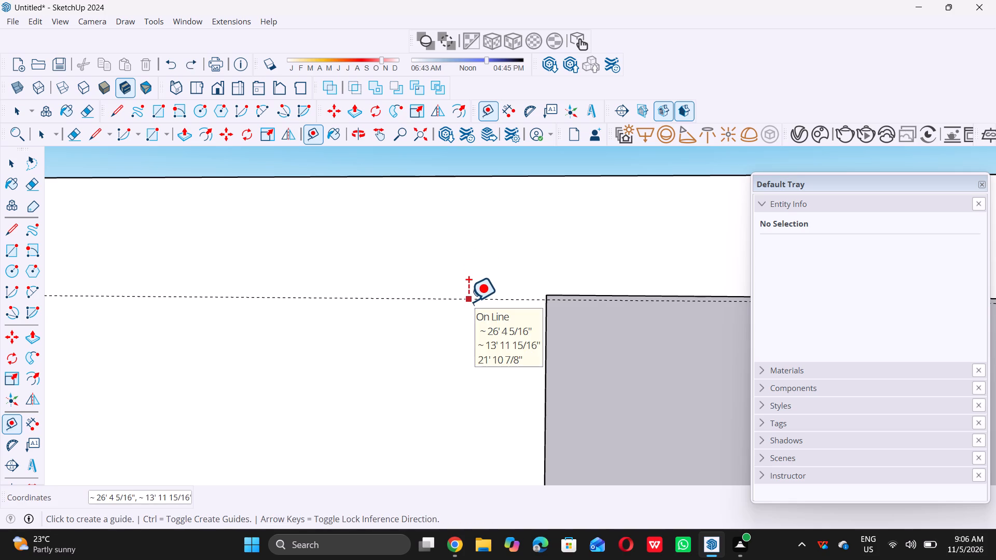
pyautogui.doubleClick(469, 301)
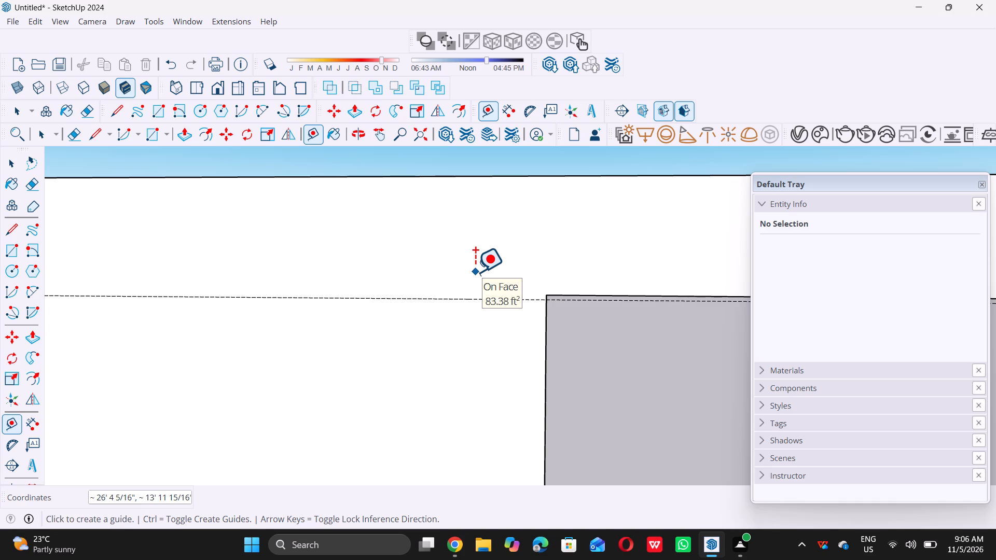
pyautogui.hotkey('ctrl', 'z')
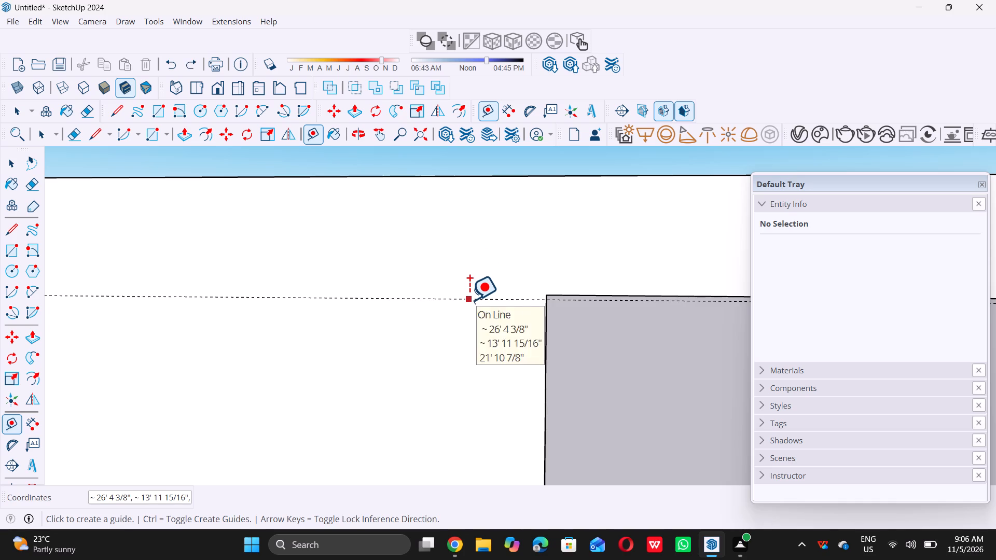
# Place a guide 0.5" above the existing horizontal guide on the wide wall column's face, near the upper beam's underside.
pyautogui.click(469, 300)
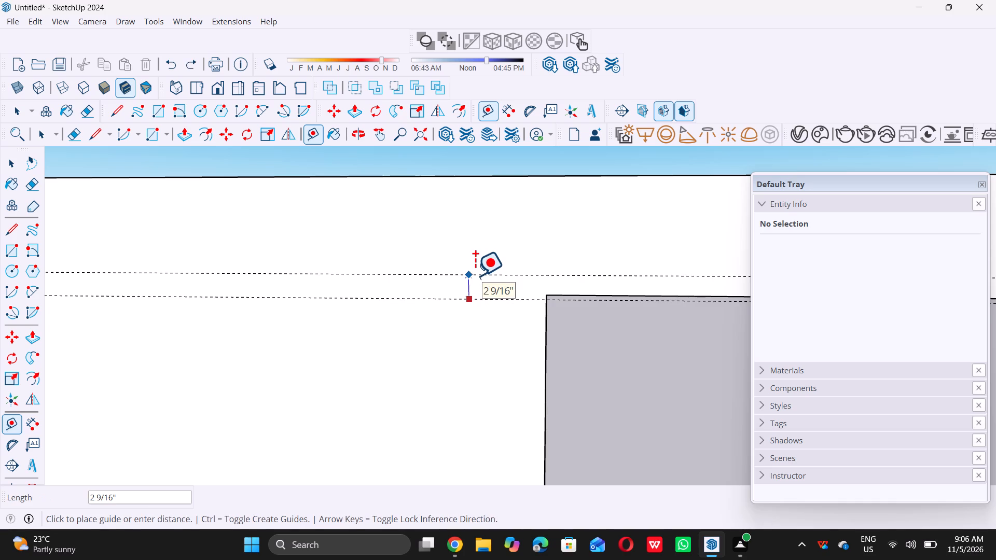
pyautogui.write('0.5')
pyautogui.hotkey('shift', '"')
pyautogui.press('Return')
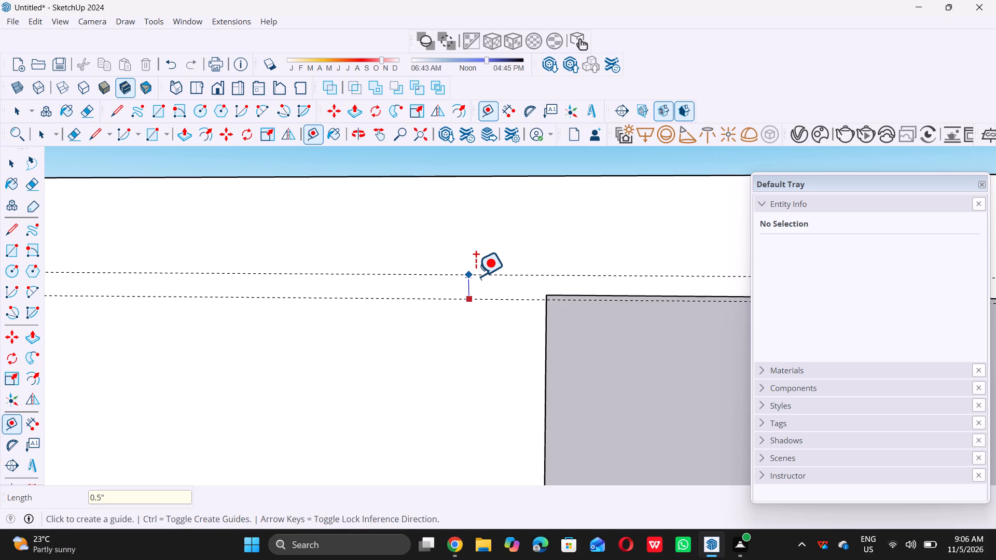
pyautogui.press('space')
# Draw a 1/2" by 10' rectangle between the two horizontal guides across the wide wall column's face, at the upper beam's underside.
pyautogui.scroll(-5, 490, 285)
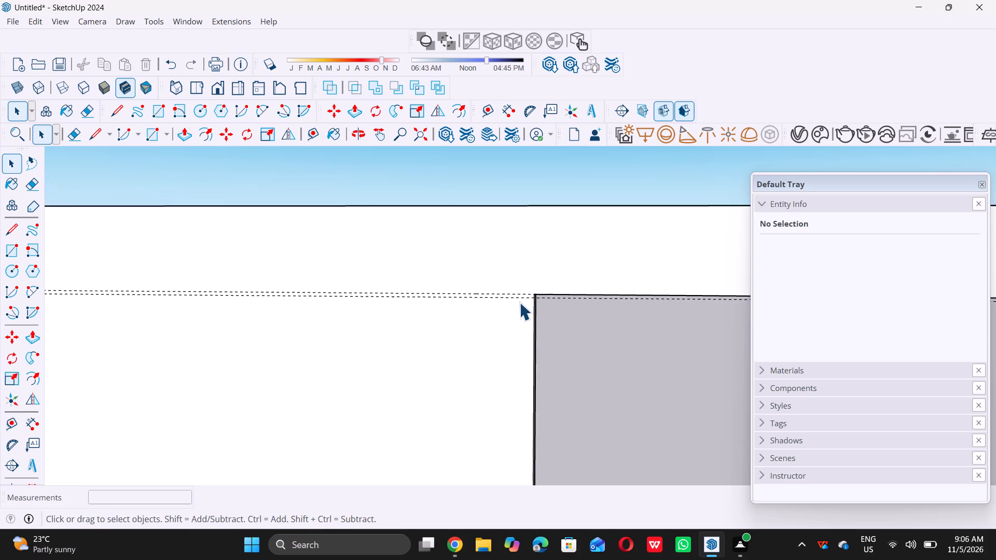
pyautogui.scroll(-5, 520, 300)
pyautogui.scroll(-4, 323, 317)
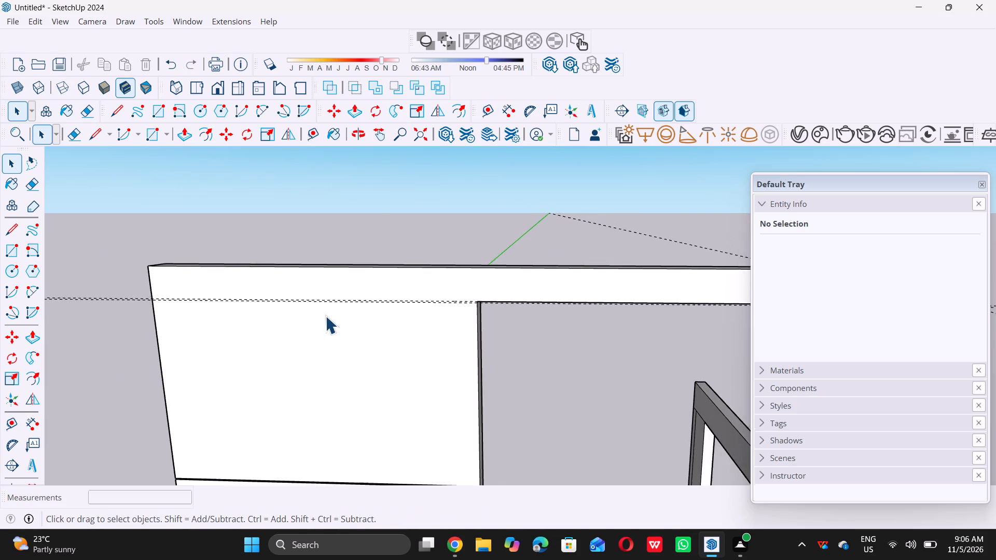
pyautogui.scroll(-3, 370, 303)
pyautogui.moveTo(240, 381); pyautogui.dragTo(260, 344, button='middle')
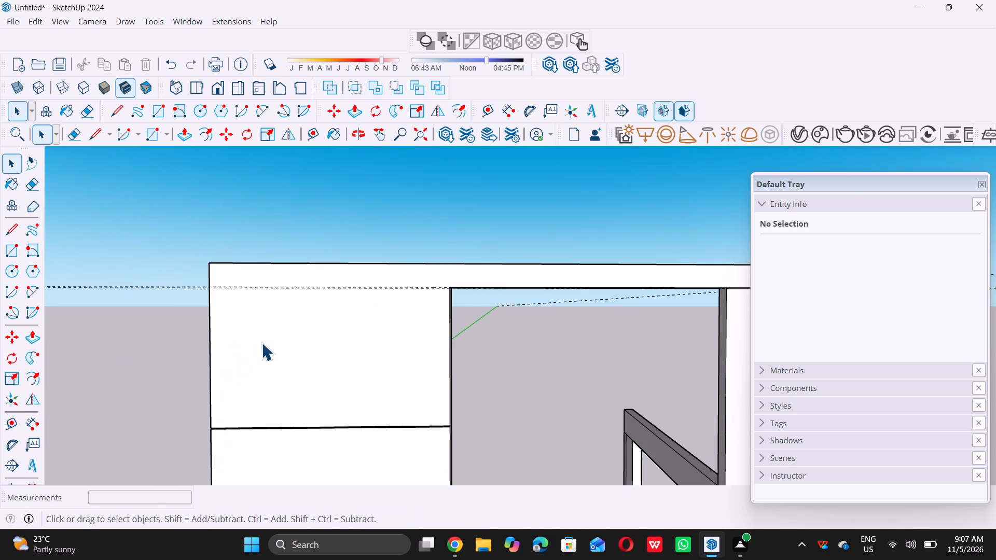
pyautogui.scroll(7, 261, 322)
pyautogui.press('s')
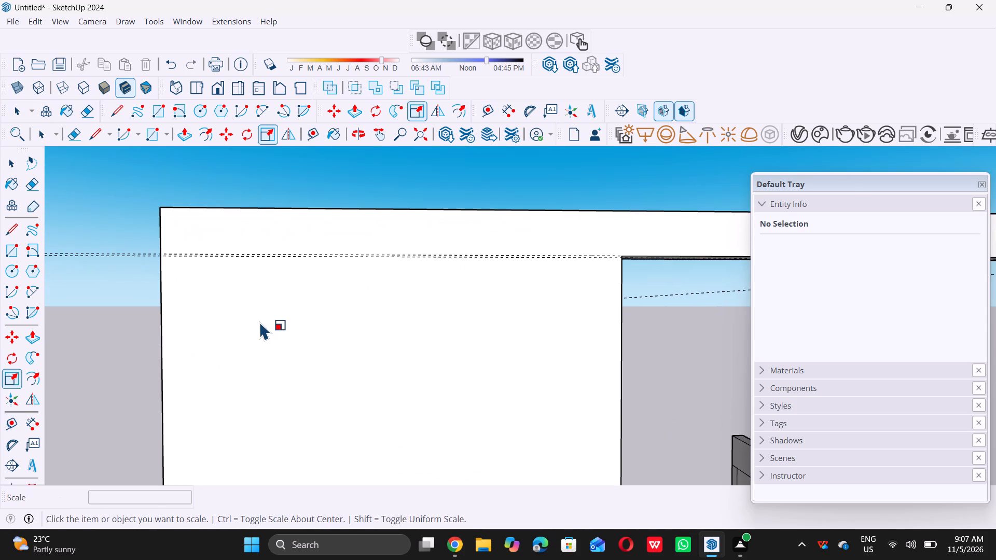
pyautogui.press('space')
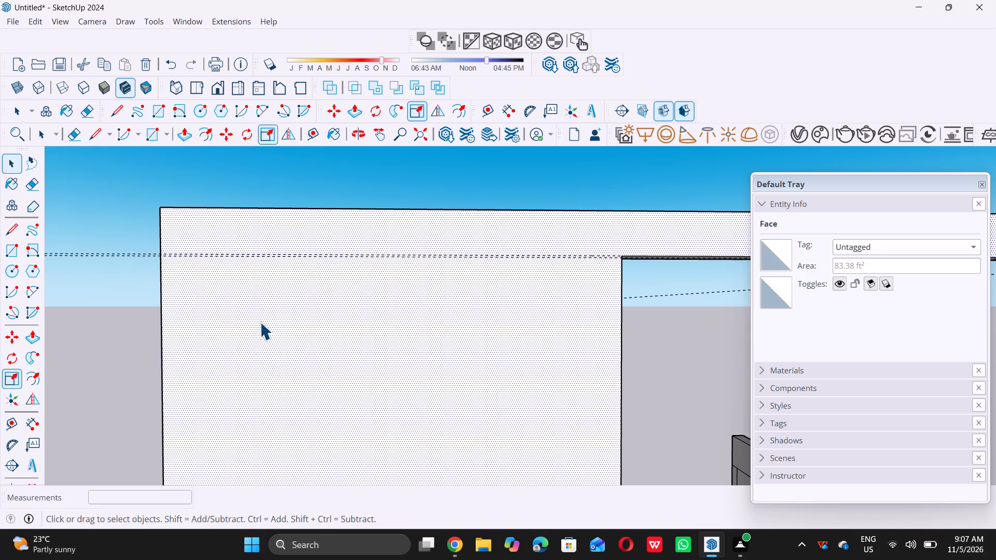
pyautogui.press('r')
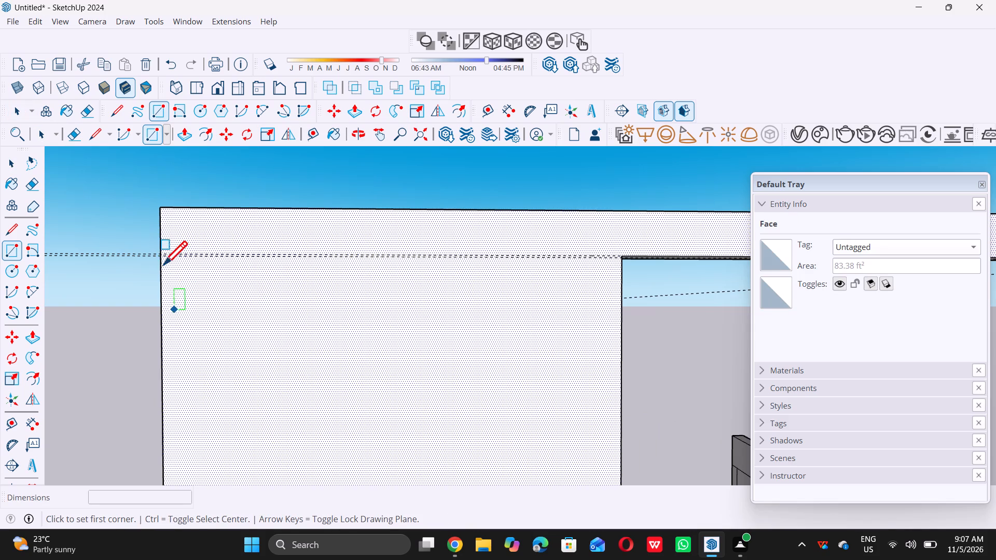
pyautogui.scroll(19, 164, 264)
pyautogui.scroll(5, 157, 251)
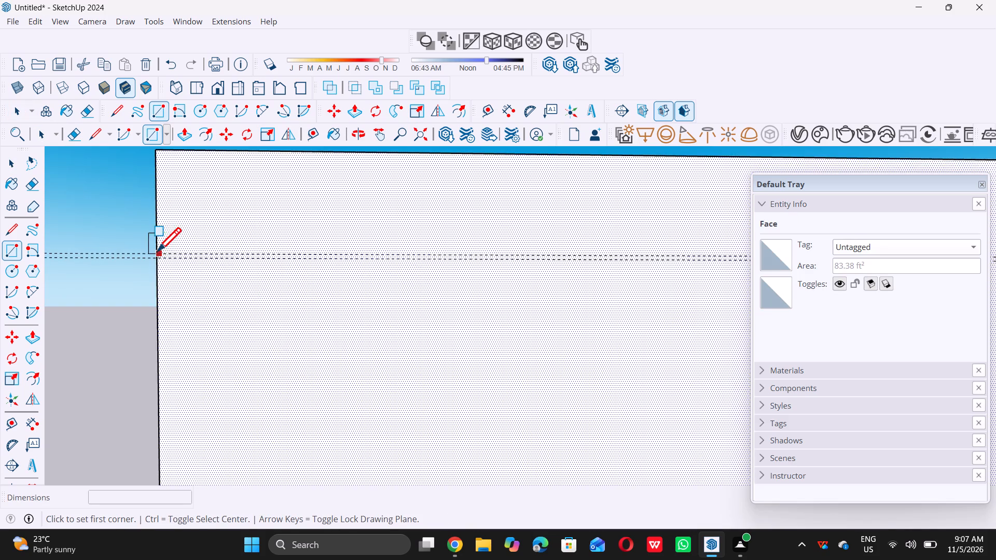
pyautogui.scroll(4, 156, 253)
pyautogui.doubleClick(156, 253)
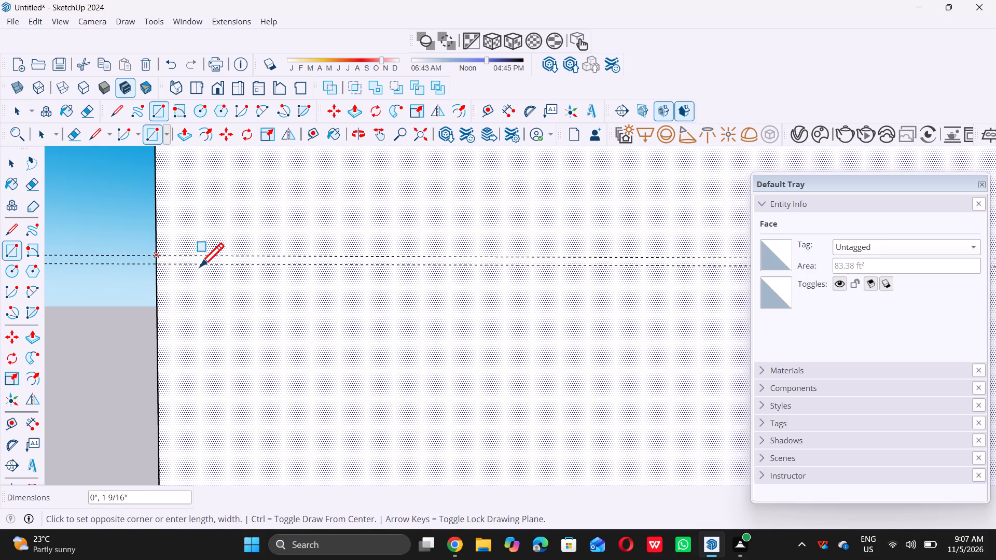
pyautogui.scroll(-20, 200, 265)
pyautogui.scroll(-4, 200, 265)
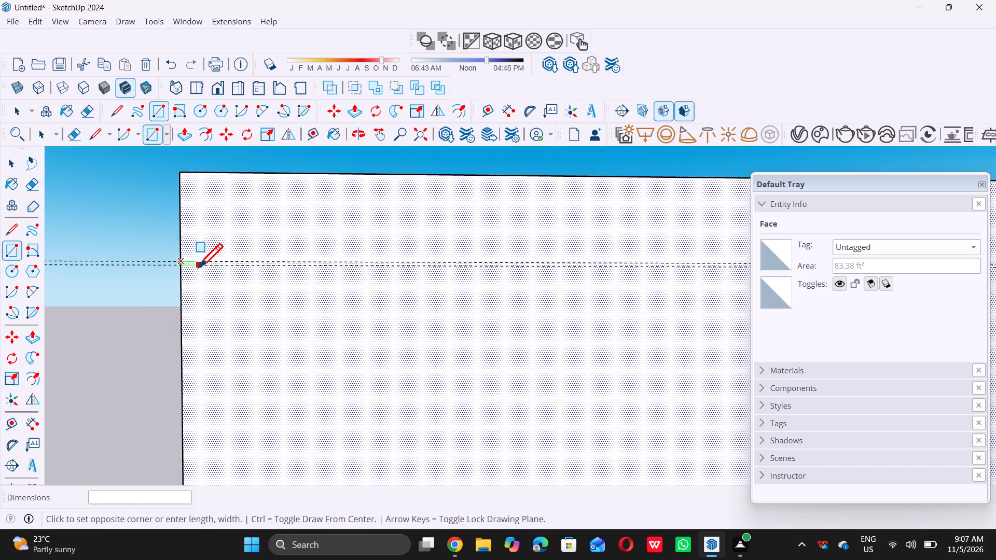
pyautogui.scroll(-14, 199, 267)
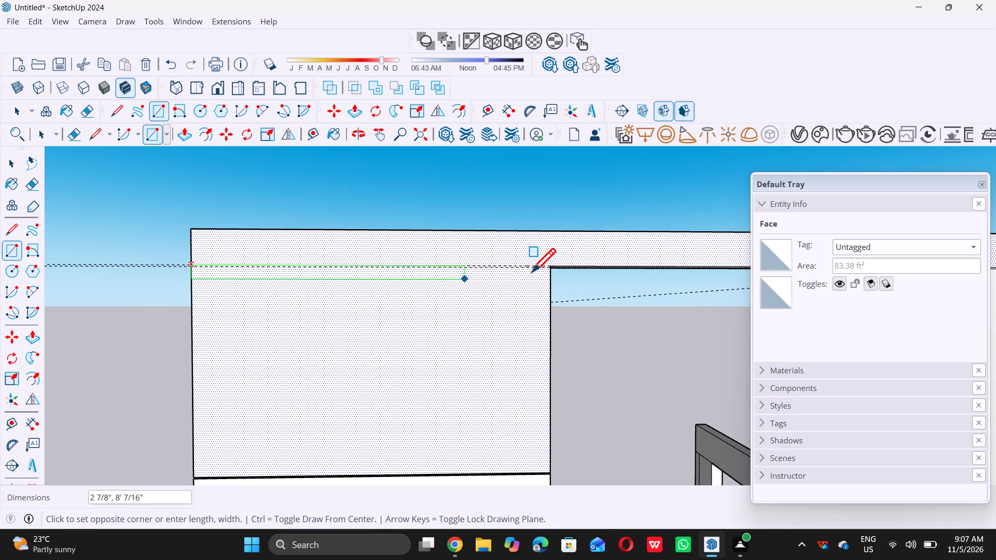
pyautogui.scroll(13, 535, 270)
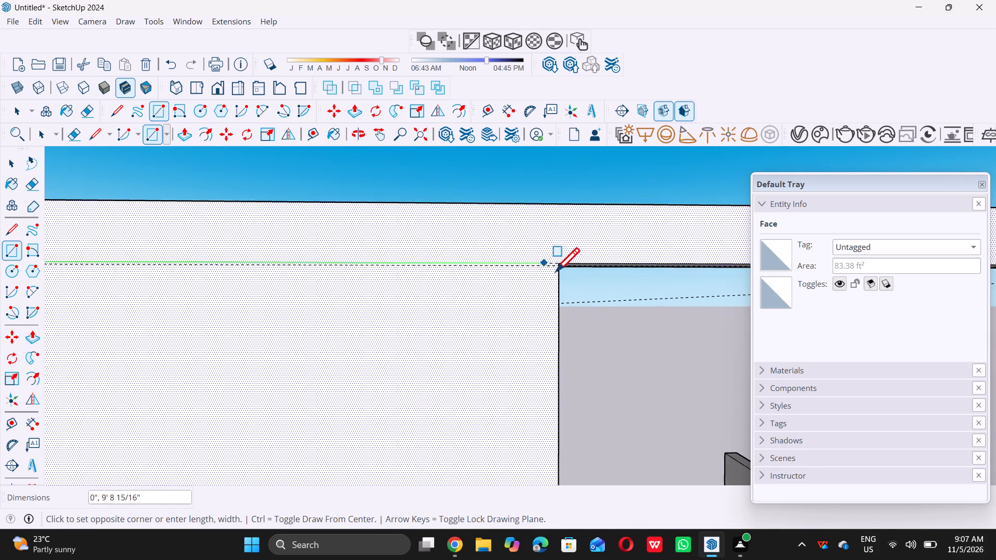
pyautogui.scroll(11, 556, 271)
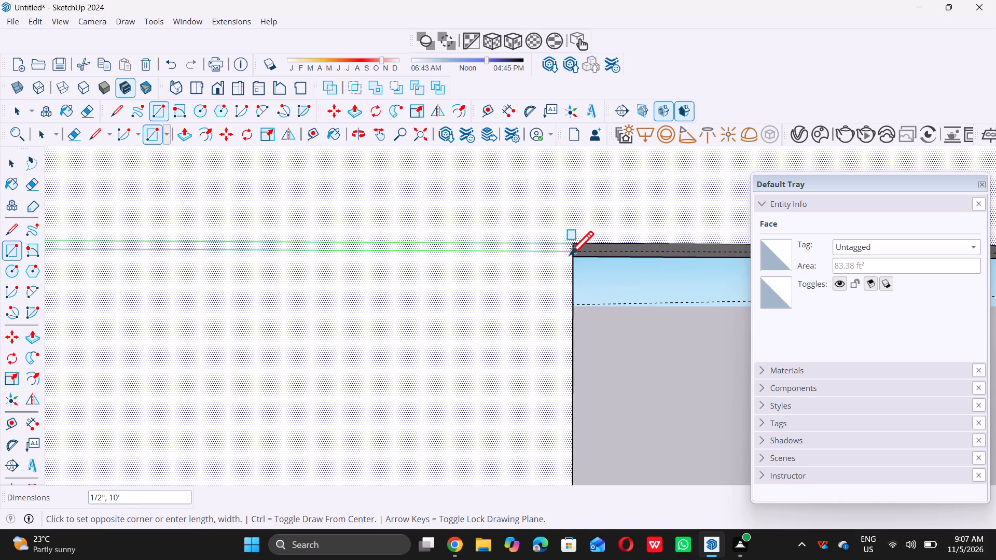
pyautogui.doubleClick(571, 252)
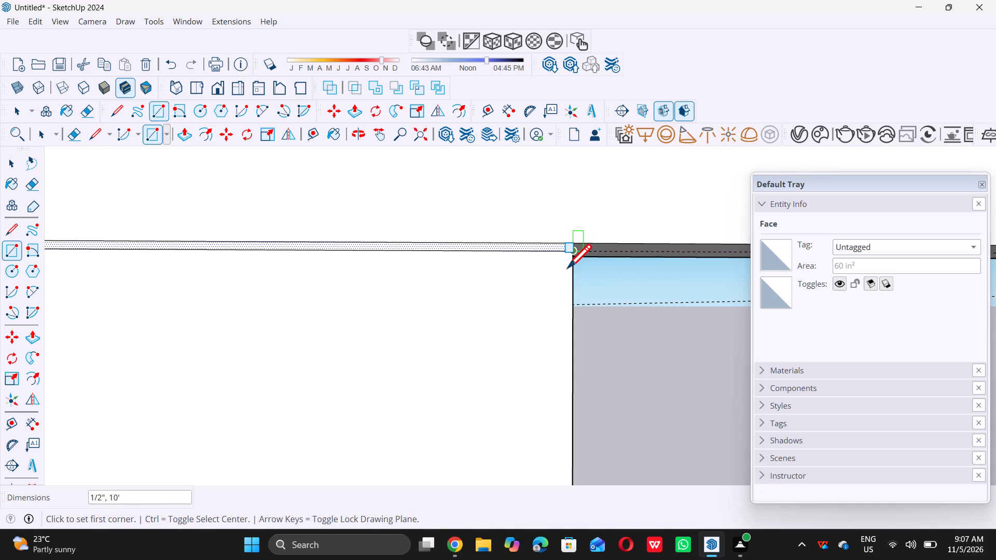
pyautogui.press('space')
pyautogui.scroll(-20, 568, 312)
pyautogui.scroll(-1, 568, 312)
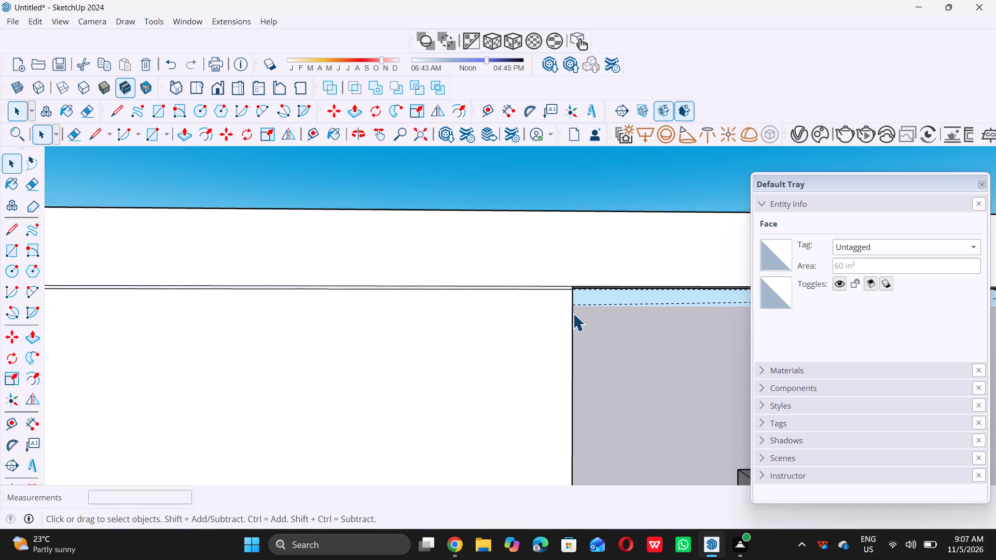
pyautogui.scroll(-15, 573, 313)
# Delete all guides from the model.
pyautogui.click(340, 324)
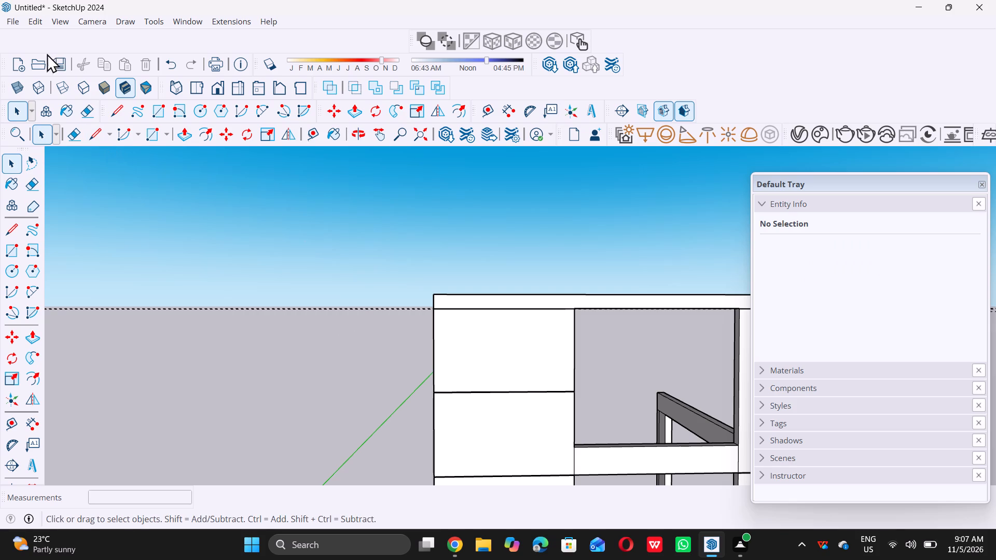
pyautogui.doubleClick(34, 22)
pyautogui.tripleClick(33, 24)
pyautogui.tripleClick(74, 151)
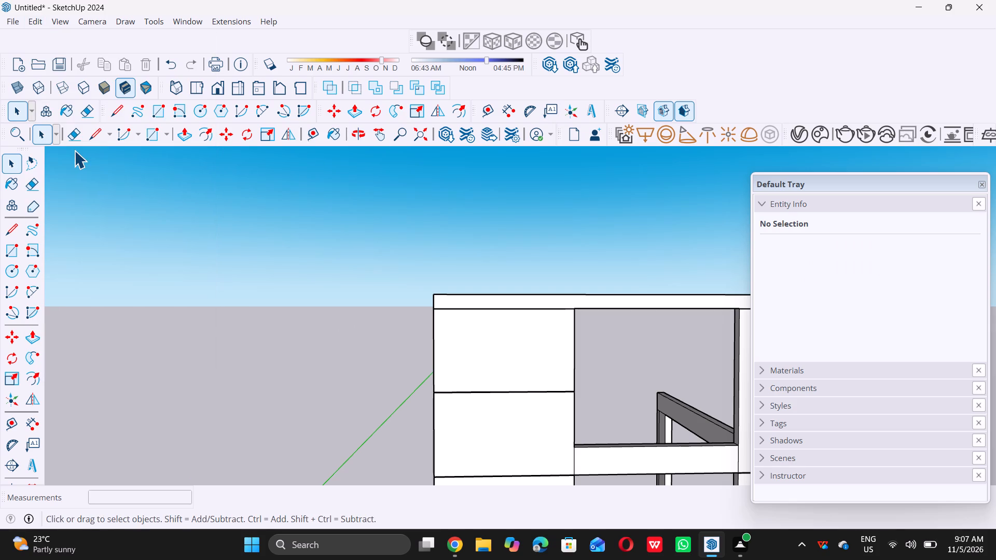
# Examine the structure around the upper beam, the wide wall column and the joint strips on the corner column.
pyautogui.scroll(-7, 132, 231)
pyautogui.moveTo(572, 305); pyautogui.dragTo(522, 335, button='middle')
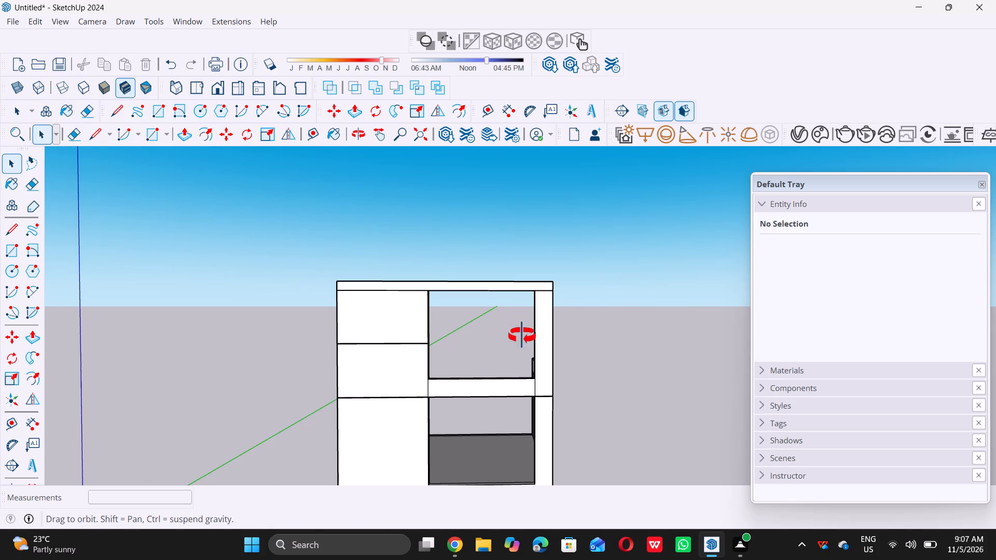
pyautogui.moveTo(522, 335); pyautogui.dragTo(479, 352, button='middle')
pyautogui.scroll(12, 532, 303)
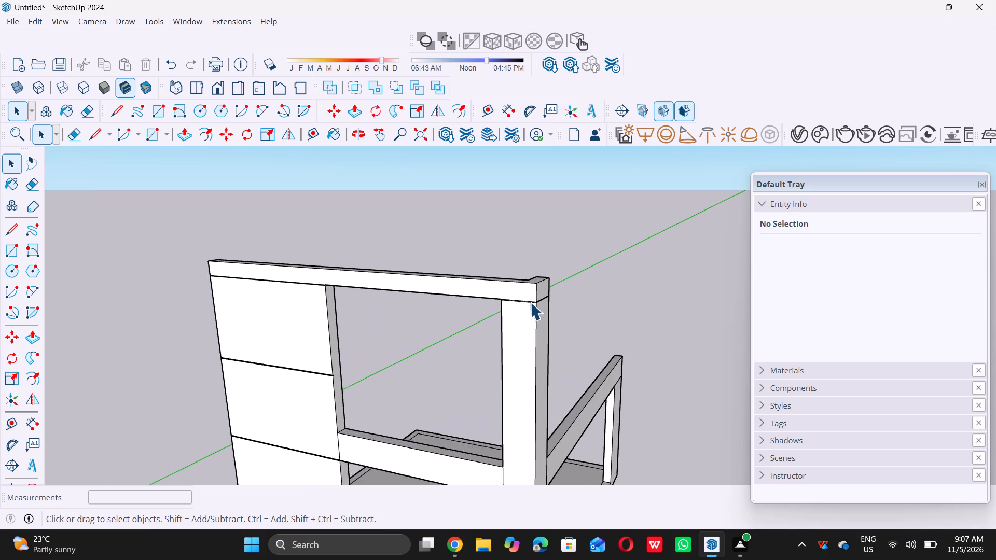
pyautogui.scroll(11, 530, 302)
pyautogui.scroll(-16, 532, 307)
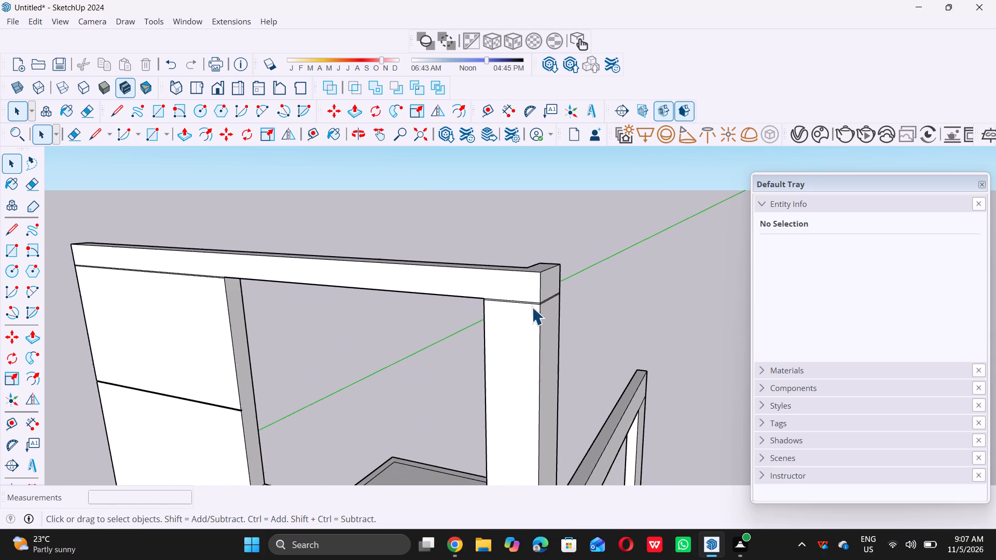
pyautogui.scroll(-9, 532, 307)
pyautogui.moveTo(506, 347); pyautogui.dragTo(551, 359, button='middle')
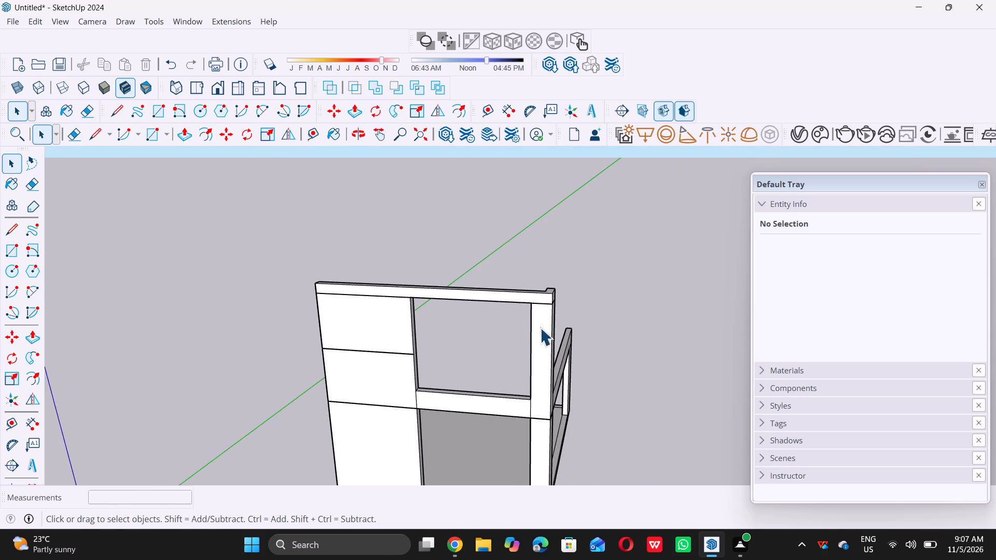
pyautogui.scroll(7, 541, 310)
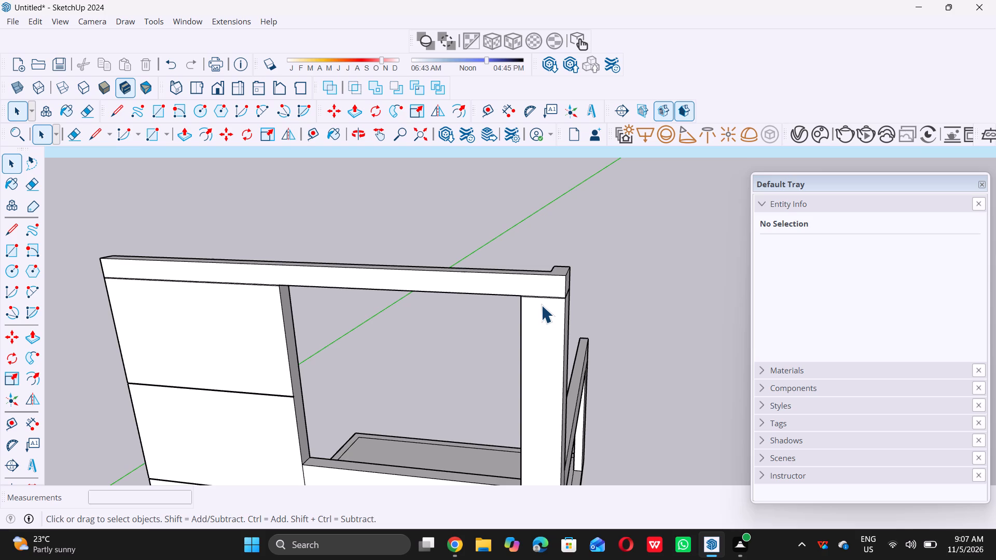
pyautogui.scroll(-18, 541, 303)
pyautogui.moveTo(518, 359); pyautogui.dragTo(529, 363, button='middle')
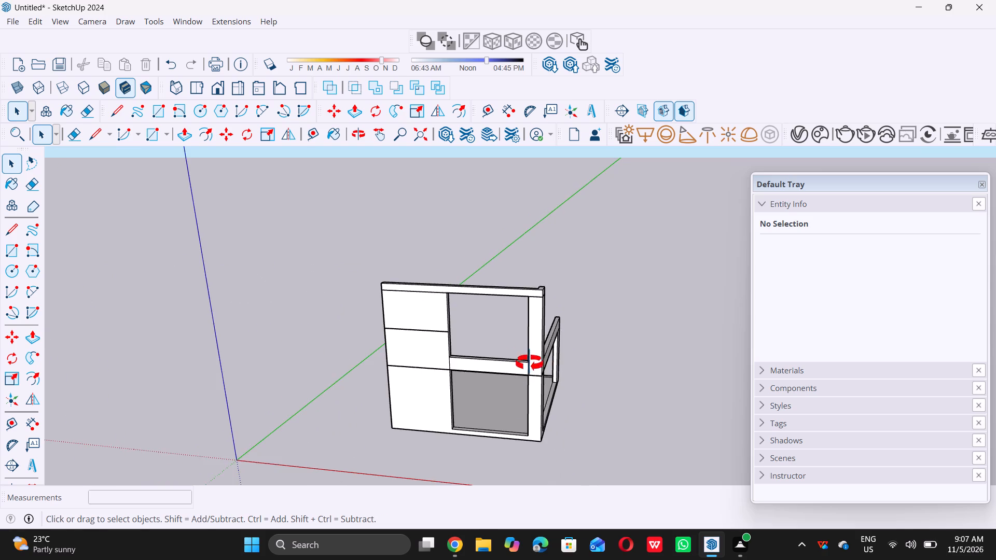
pyautogui.moveTo(529, 363); pyautogui.dragTo(574, 383, button='middle')
pyautogui.scroll(8, 534, 302)
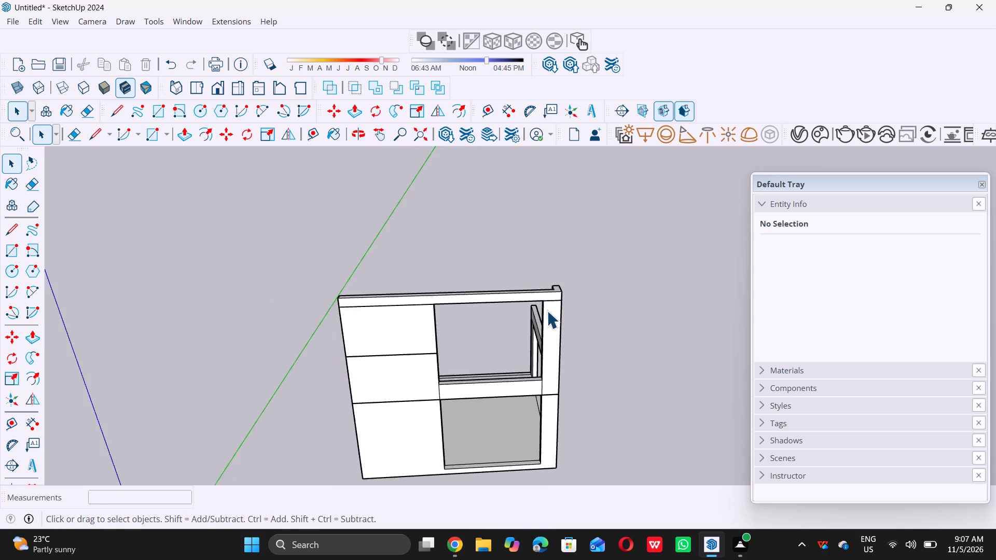
pyautogui.scroll(5, 551, 299)
pyautogui.scroll(-8, 548, 320)
pyautogui.moveTo(553, 349); pyautogui.dragTo(597, 347, button='middle')
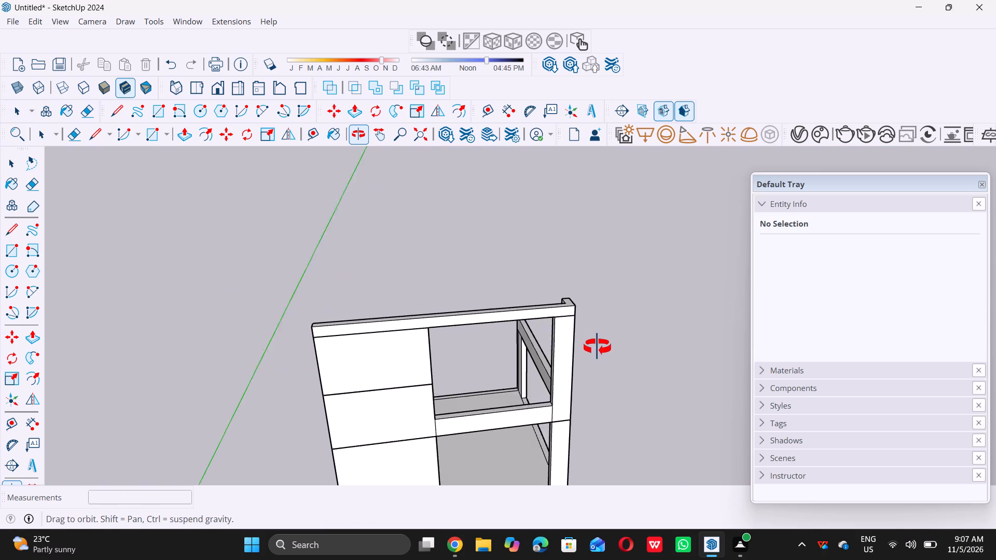
pyautogui.moveTo(597, 347); pyautogui.dragTo(599, 346, button='middle')
pyautogui.middleClick(599, 346)
# Push the thin joint strip on the corner column's front face inward by 0.5" beneath the upper beam.
pyautogui.scroll(4, 573, 321)
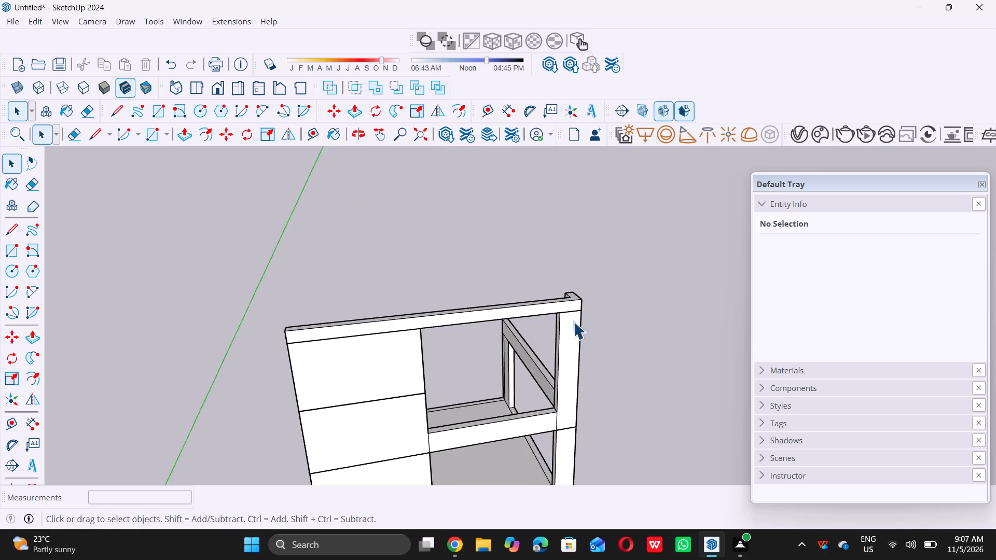
pyautogui.scroll(17, 573, 321)
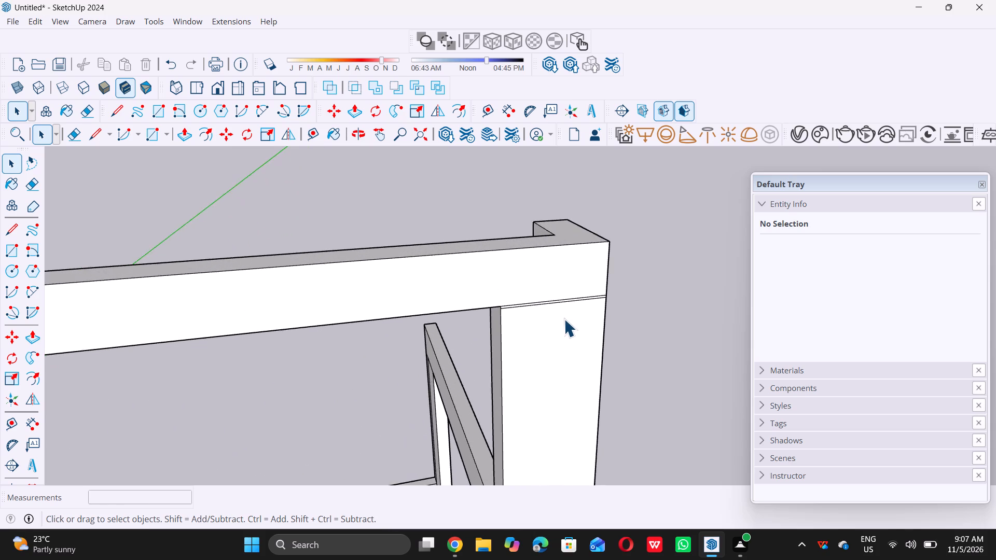
pyautogui.scroll(1, 555, 332)
pyautogui.moveTo(552, 332); pyautogui.dragTo(570, 318, button='middle')
pyautogui.scroll(1, 570, 318)
pyautogui.scroll(2, 533, 287)
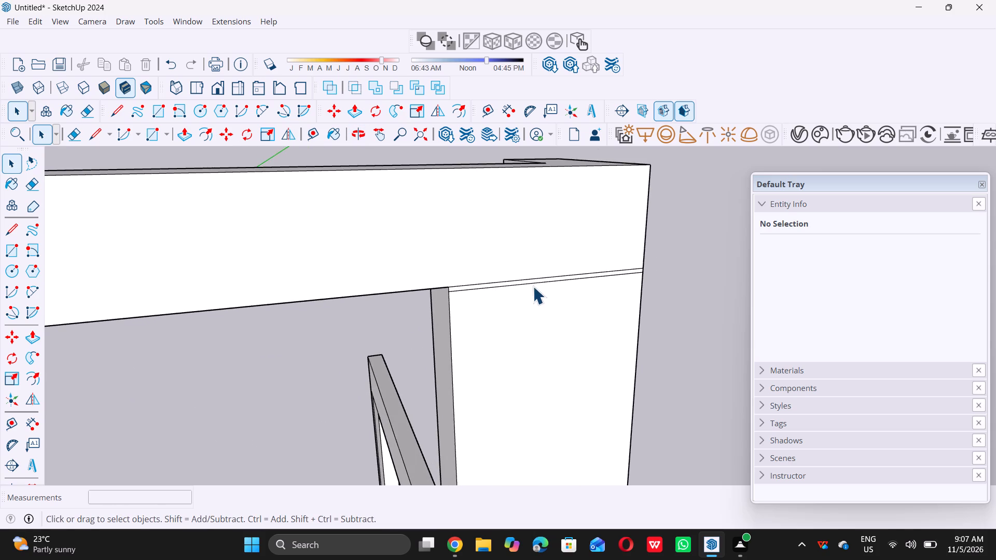
pyautogui.scroll(13, 533, 286)
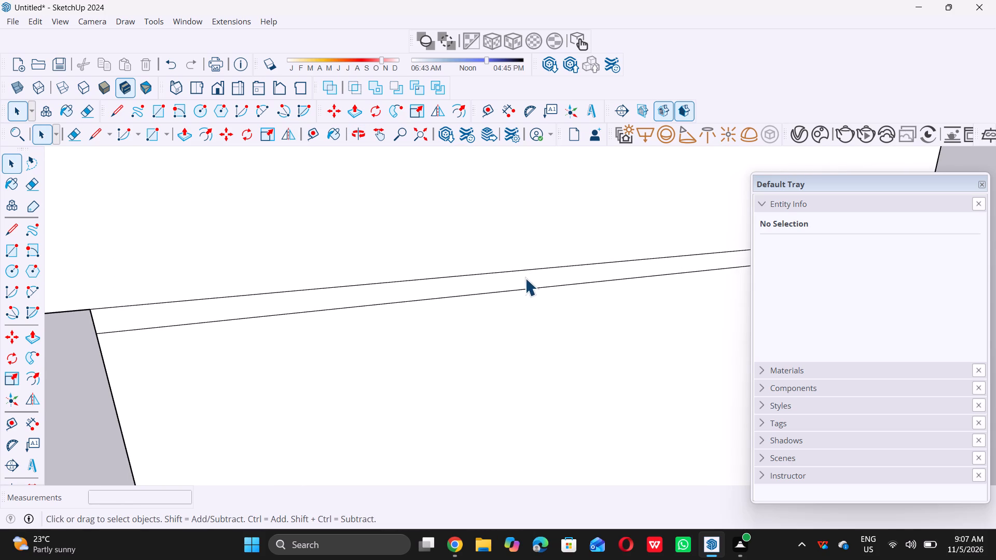
pyautogui.click(525, 277)
pyautogui.press('p')
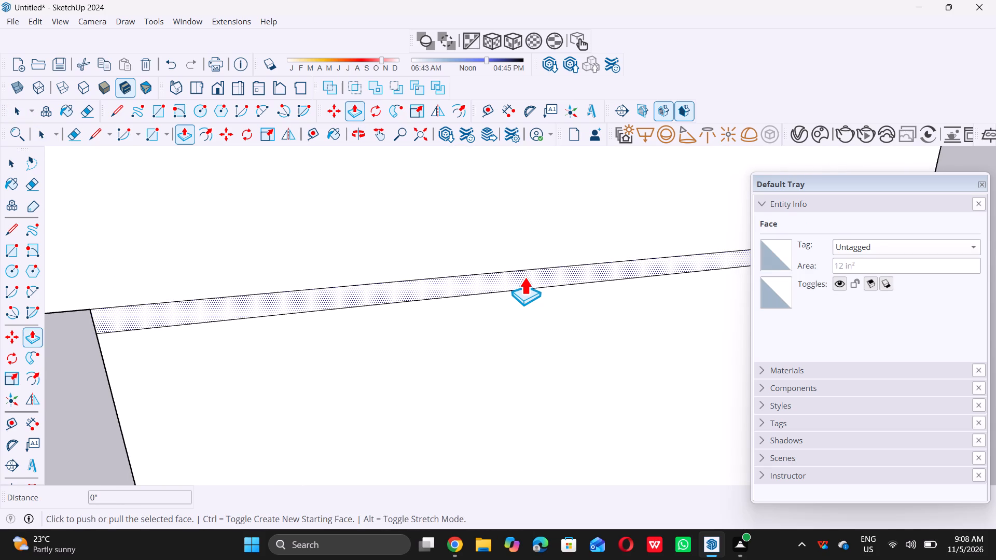
pyautogui.scroll(-6, 524, 277)
pyautogui.click(525, 276)
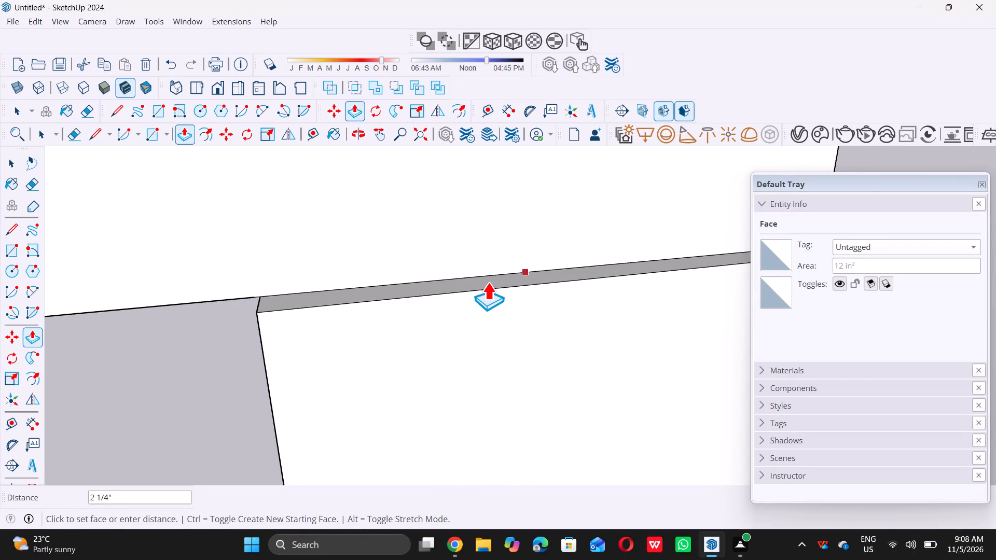
pyautogui.write('0.5')
pyautogui.hotkey('shift', '"')
pyautogui.press('Return')
pyautogui.press('space')
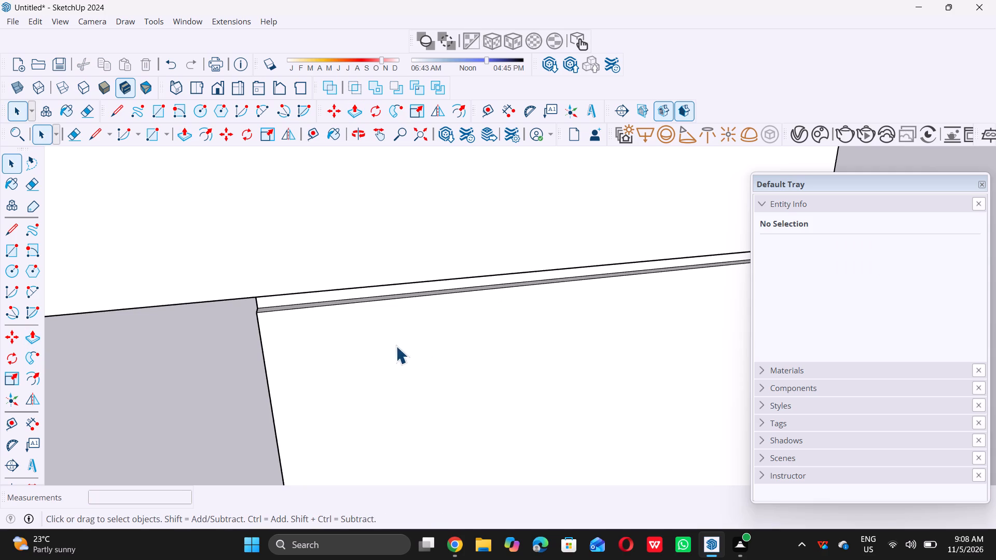
# Examine the corner column's adjoining side face and its thin joint strip beneath the upper beam.
pyautogui.scroll(-18, 393, 346)
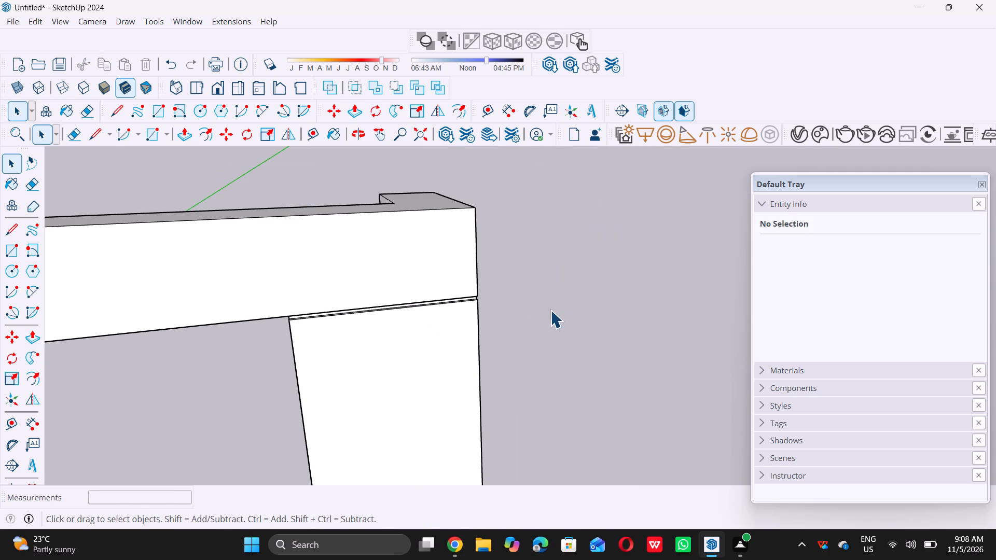
pyautogui.moveTo(548, 309); pyautogui.dragTo(319, 304, button='middle')
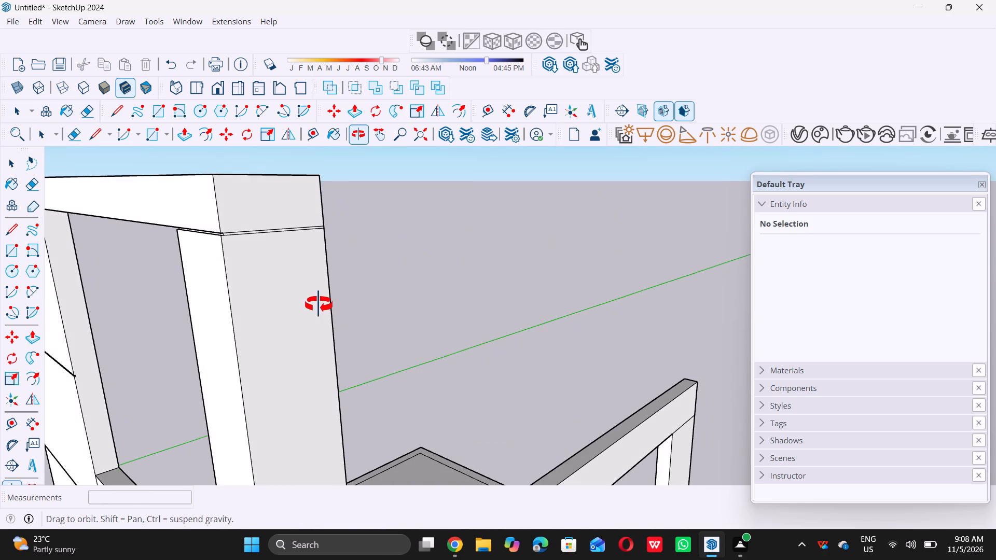
pyautogui.moveTo(319, 304); pyautogui.dragTo(320, 305, button='middle')
pyautogui.middleClick(320, 305)
pyautogui.middleClick(321, 307)
pyautogui.scroll(-9, 331, 319)
pyautogui.scroll(7, 287, 297)
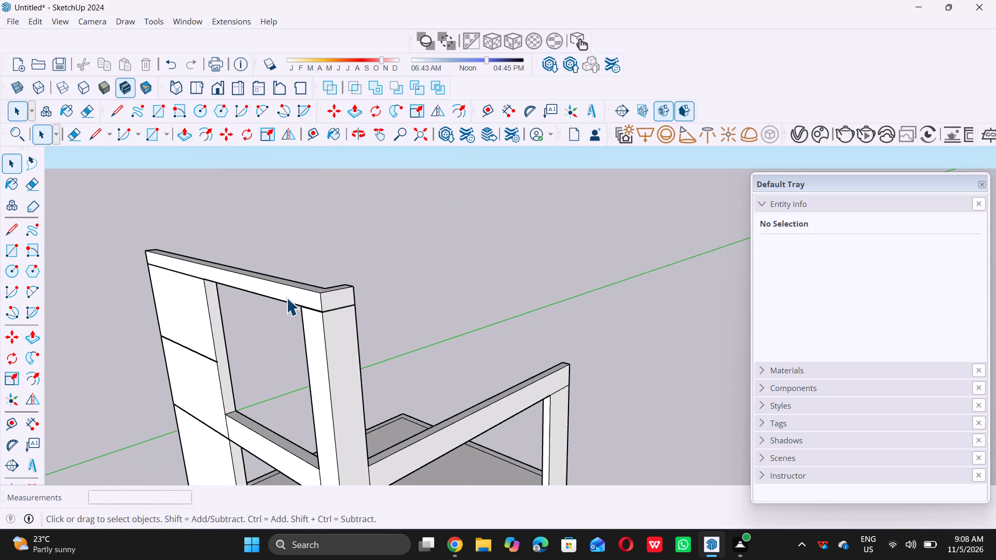
pyautogui.scroll(5, 297, 303)
pyautogui.scroll(8, 335, 325)
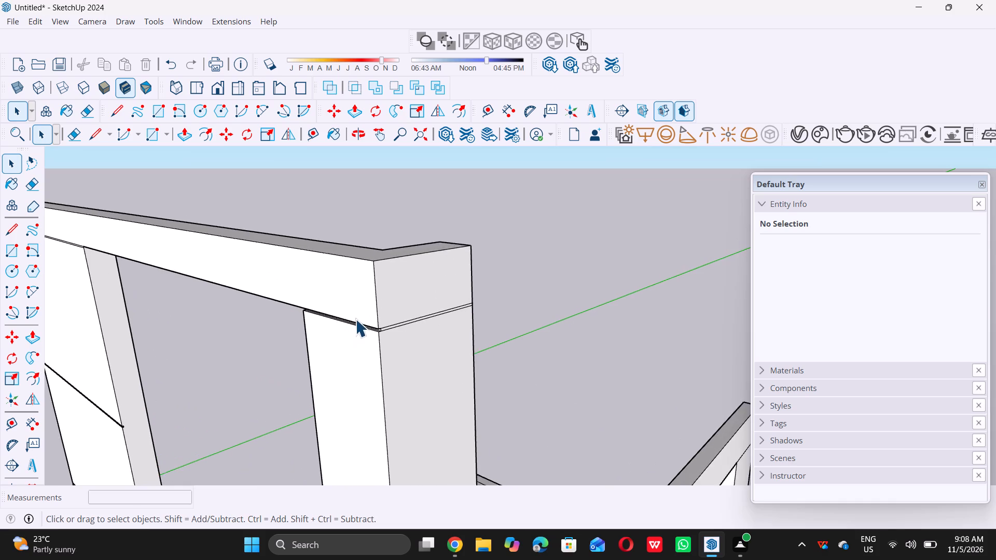
pyautogui.scroll(13, 355, 319)
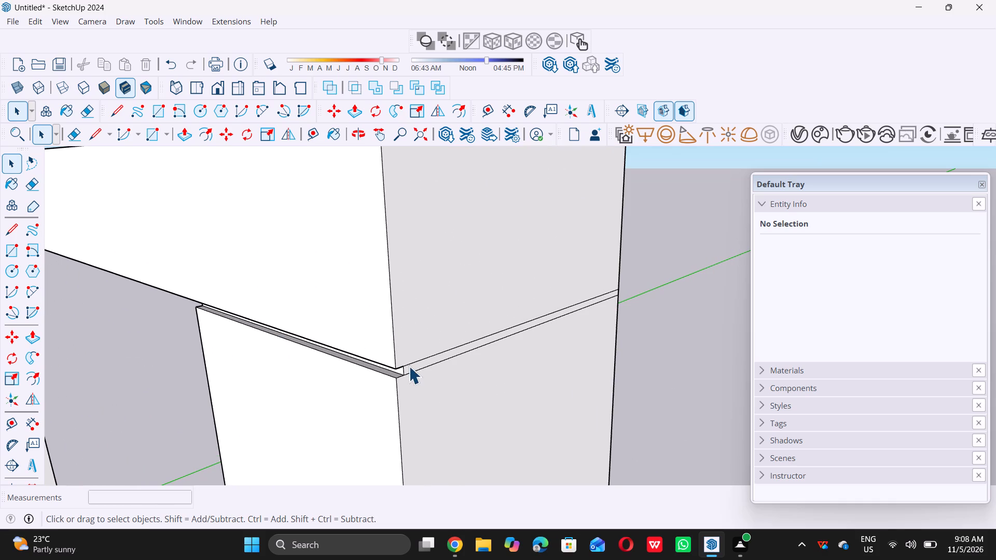
pyautogui.doubleClick(412, 365)
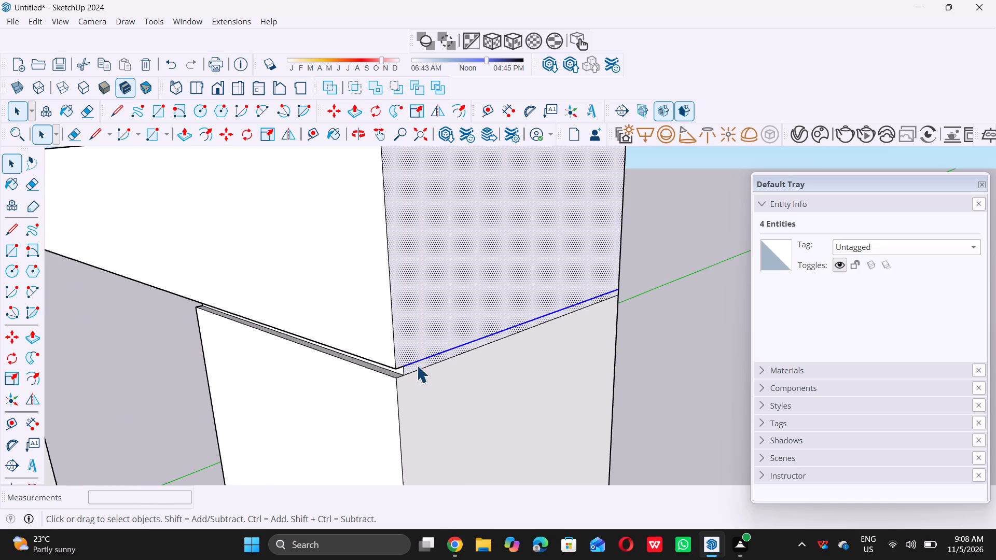
pyautogui.doubleClick(662, 339)
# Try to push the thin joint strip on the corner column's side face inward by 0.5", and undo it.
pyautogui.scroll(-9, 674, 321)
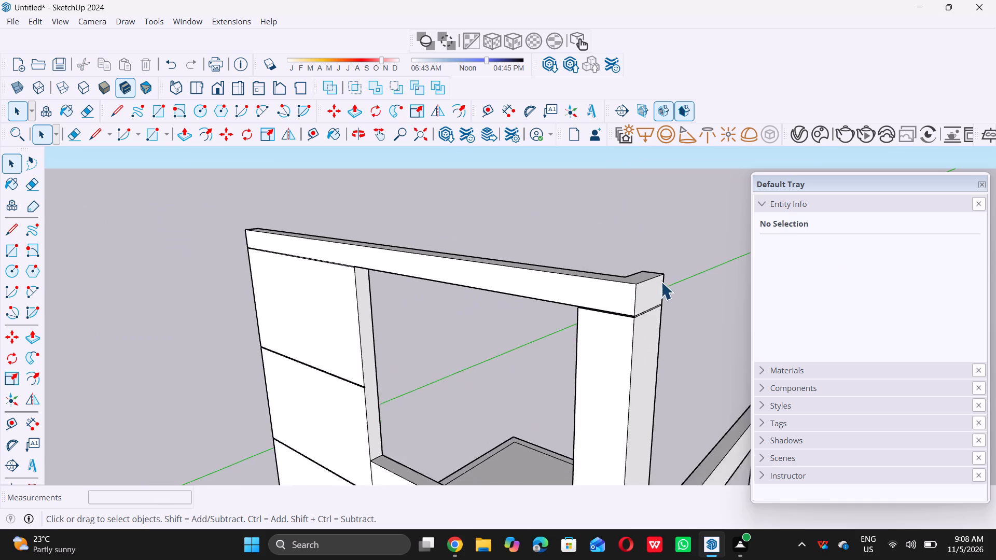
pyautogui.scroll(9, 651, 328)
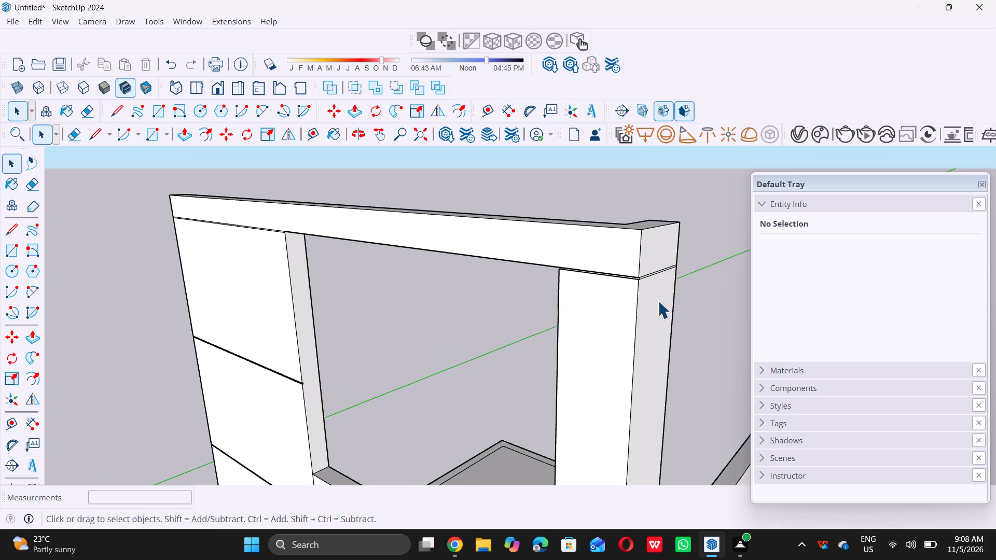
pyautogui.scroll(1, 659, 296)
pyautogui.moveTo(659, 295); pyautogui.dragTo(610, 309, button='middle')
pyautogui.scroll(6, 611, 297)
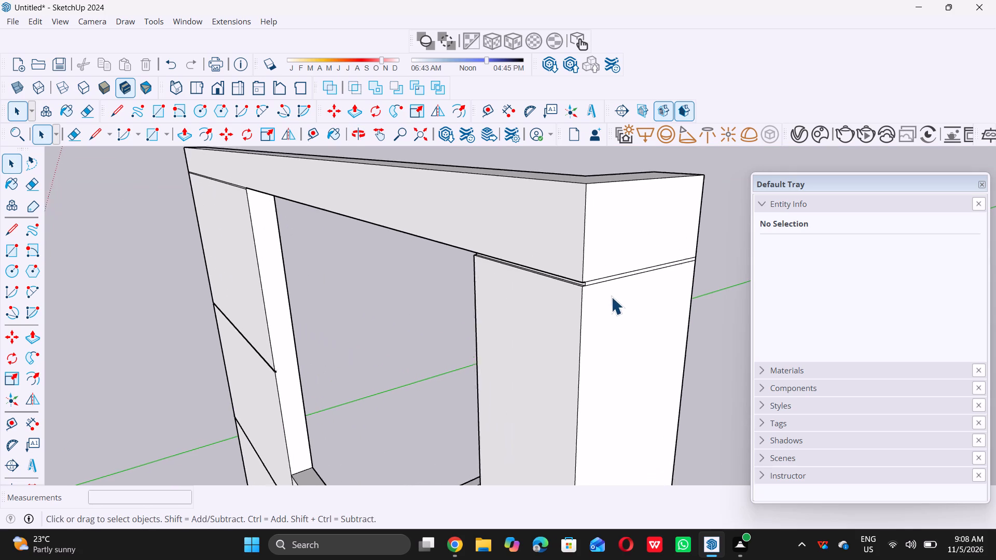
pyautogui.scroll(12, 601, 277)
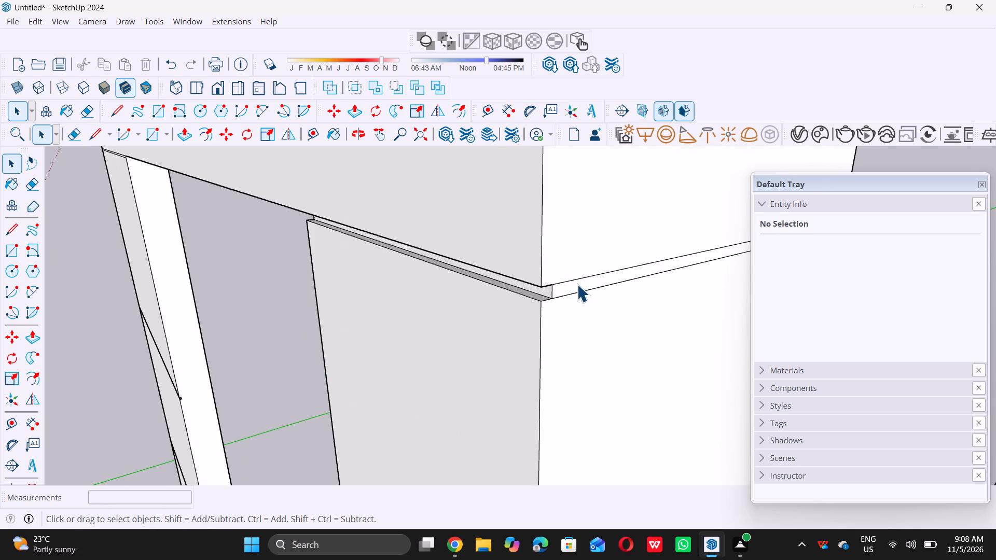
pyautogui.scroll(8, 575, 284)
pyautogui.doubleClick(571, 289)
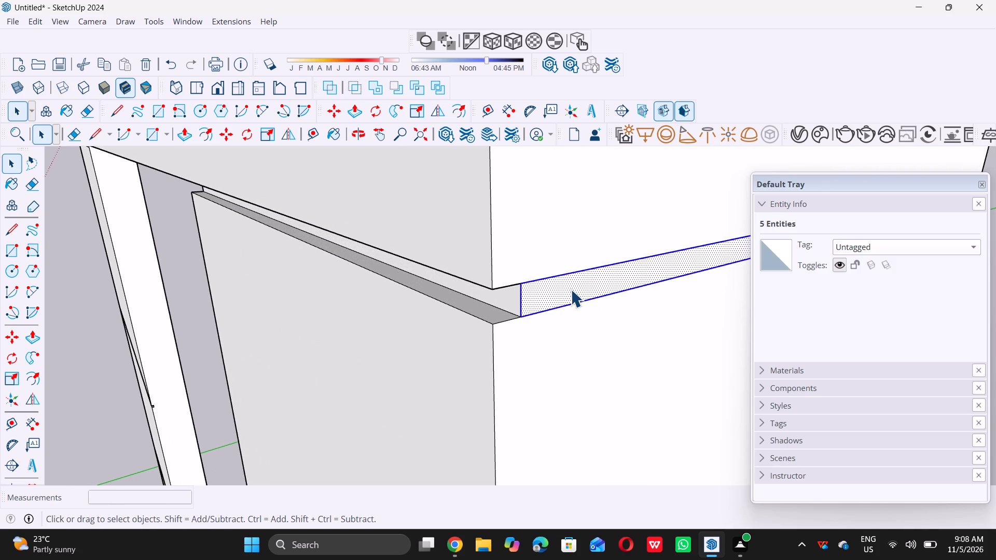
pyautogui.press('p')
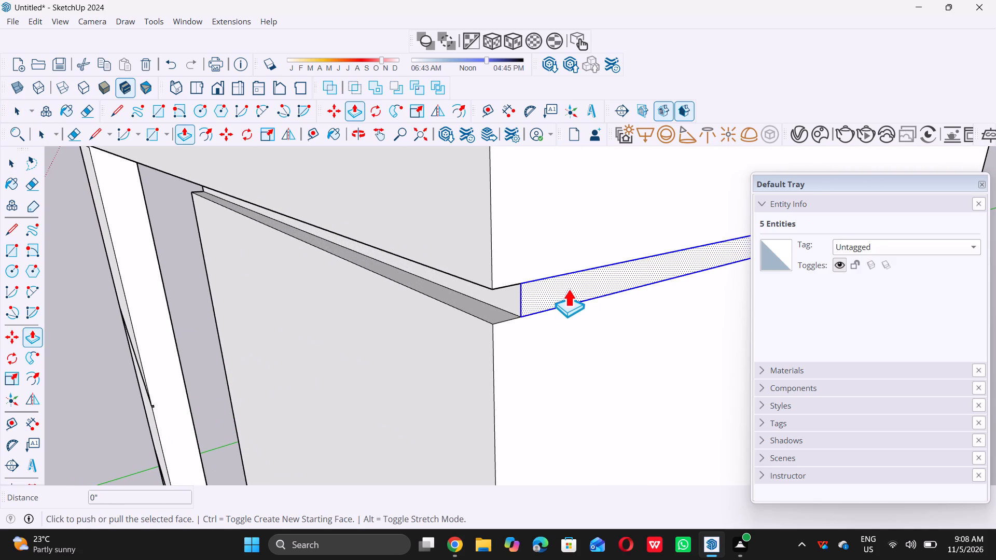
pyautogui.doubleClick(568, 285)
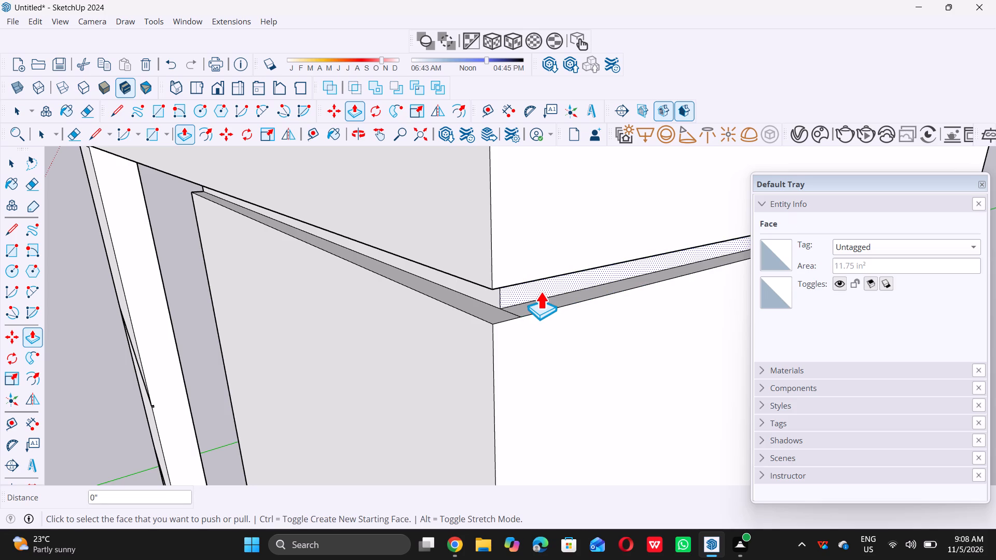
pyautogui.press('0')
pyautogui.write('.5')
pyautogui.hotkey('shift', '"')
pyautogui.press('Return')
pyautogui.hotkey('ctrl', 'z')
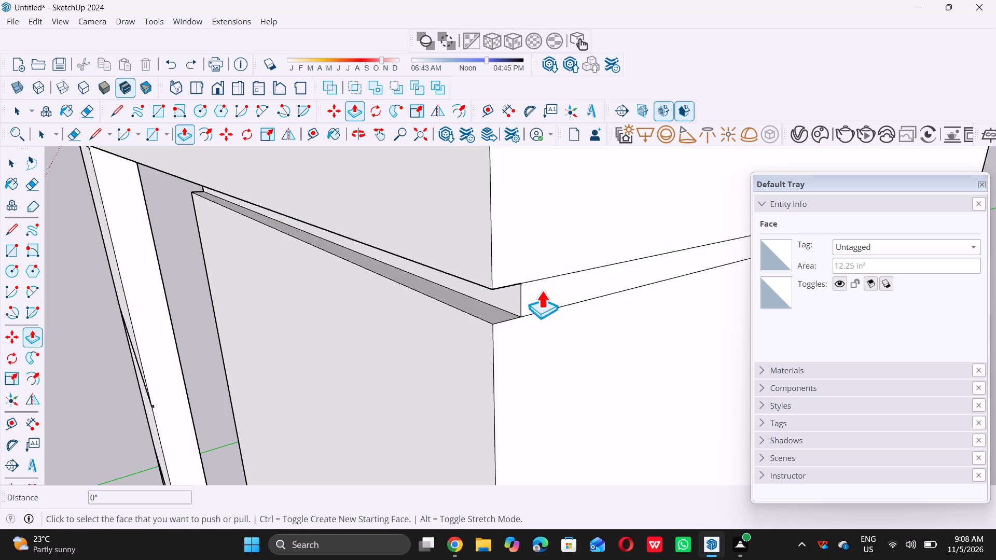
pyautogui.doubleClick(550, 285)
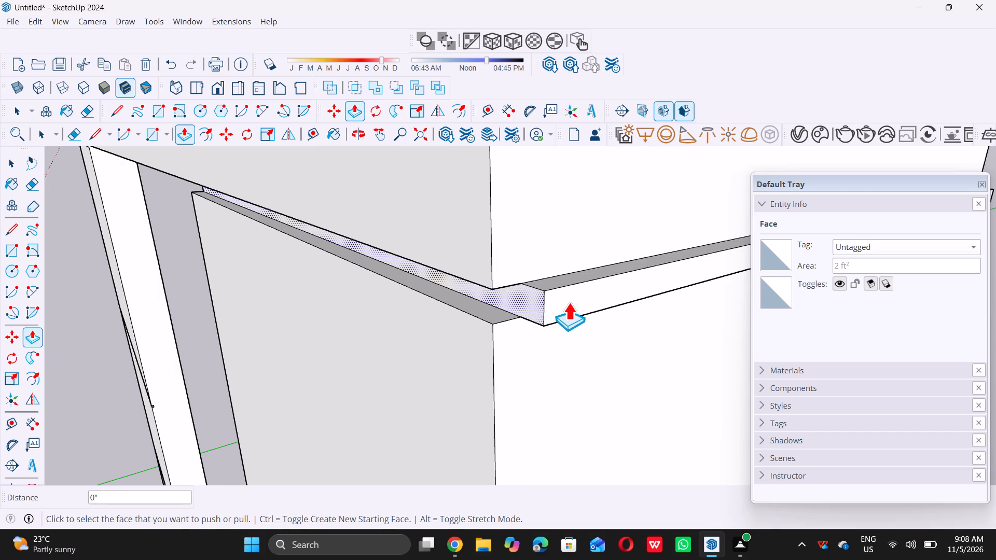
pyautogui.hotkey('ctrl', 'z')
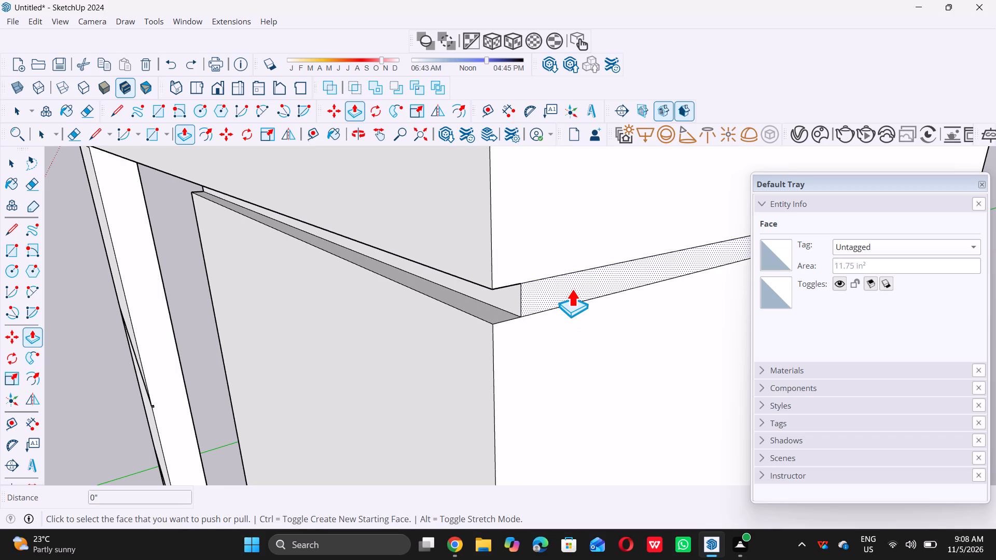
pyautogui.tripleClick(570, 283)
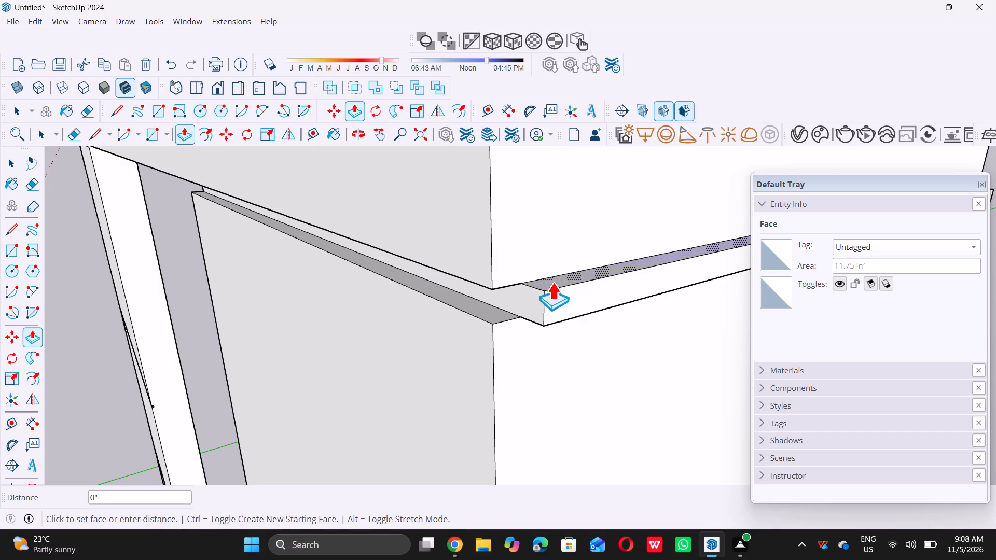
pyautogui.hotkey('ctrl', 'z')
# Push the thin joint strip on the corner column's side face inward by 0.5" beneath the upper beam.
pyautogui.scroll(6, 574, 288)
pyautogui.click(572, 283)
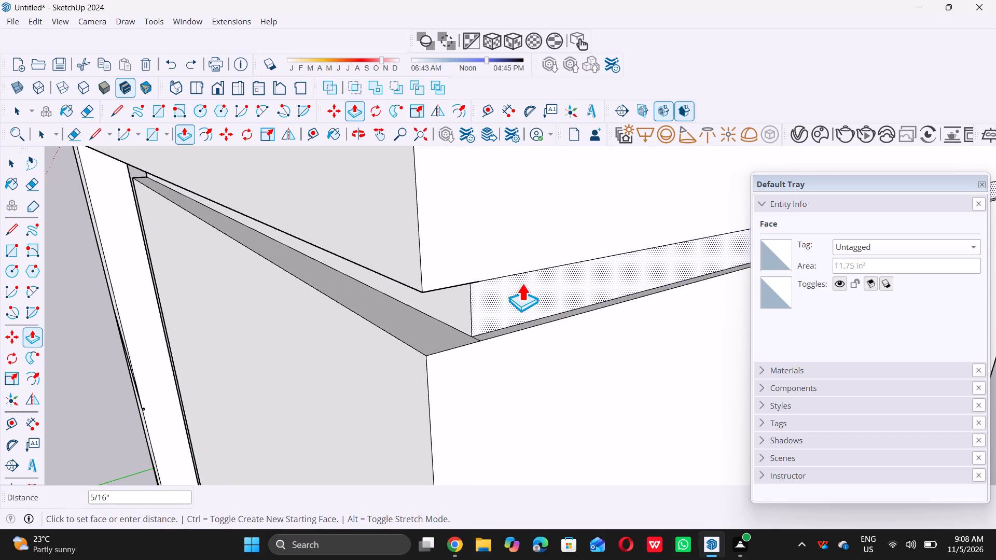
pyautogui.write('0.5')
pyautogui.hotkey('shift', '"')
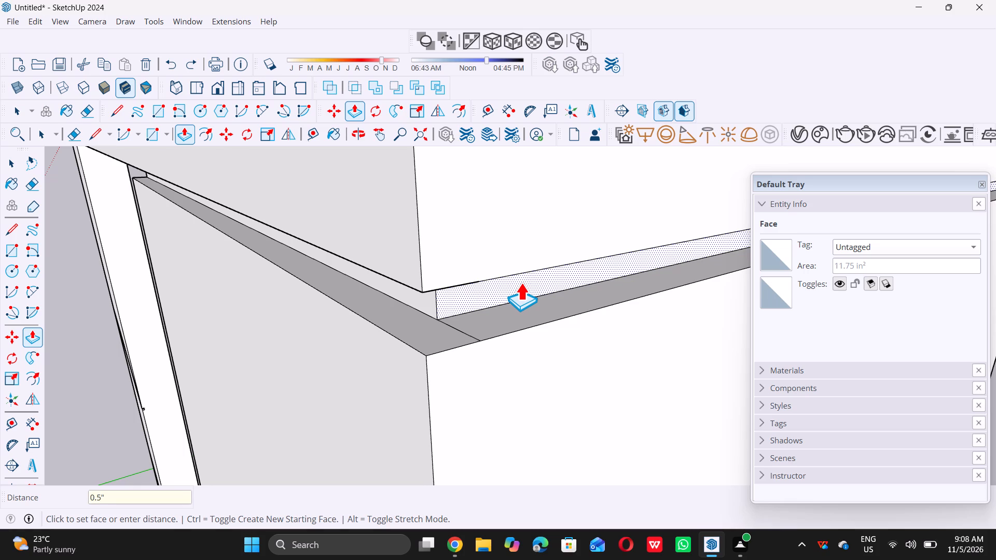
pyautogui.press('Return')
pyautogui.press('space')
# Examine the whole structure from the front, including the finished column joints and the wide wall column's joint lines.
pyautogui.scroll(-12, 474, 293)
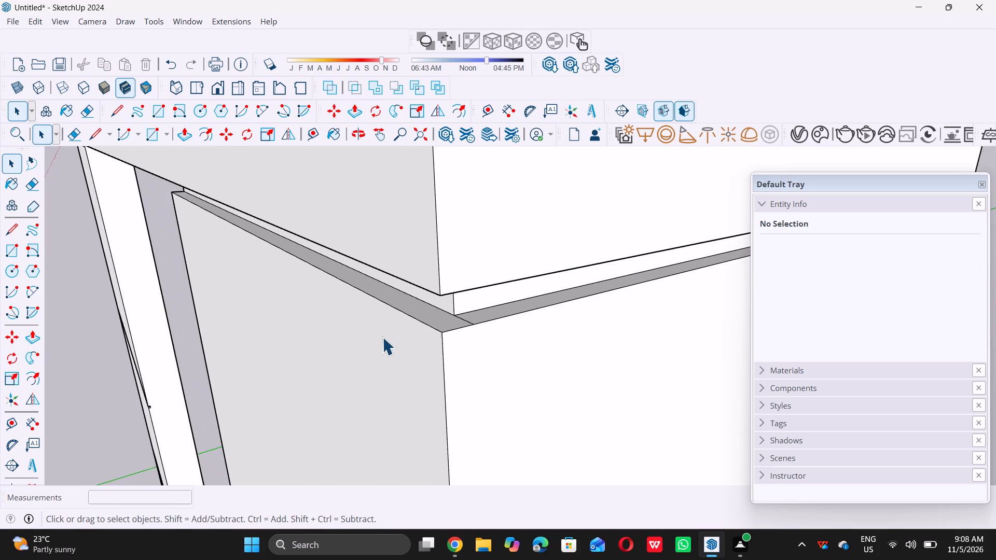
pyautogui.scroll(-20, 382, 337)
pyautogui.scroll(-14, 382, 337)
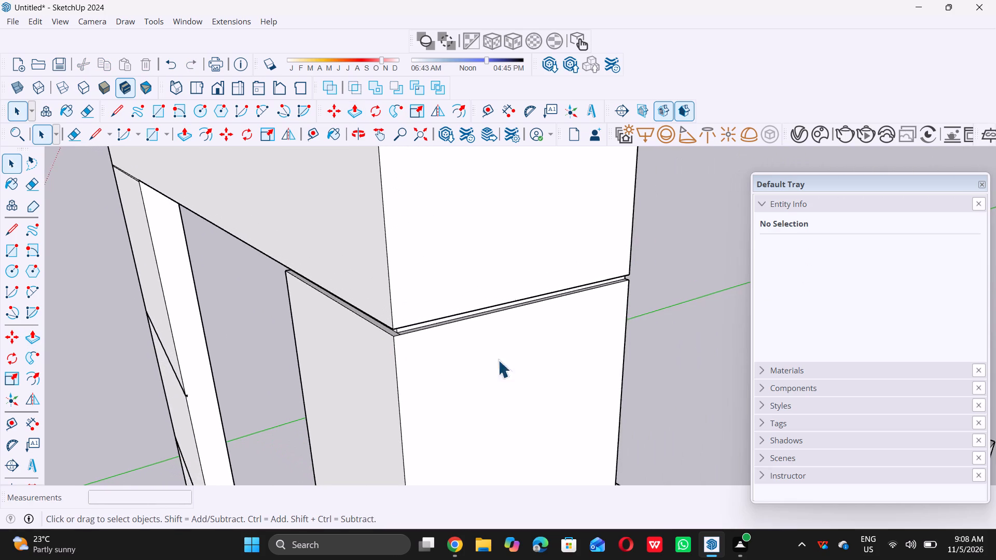
pyautogui.doubleClick(641, 345)
pyautogui.scroll(-12, 606, 324)
pyautogui.scroll(-5, 513, 272)
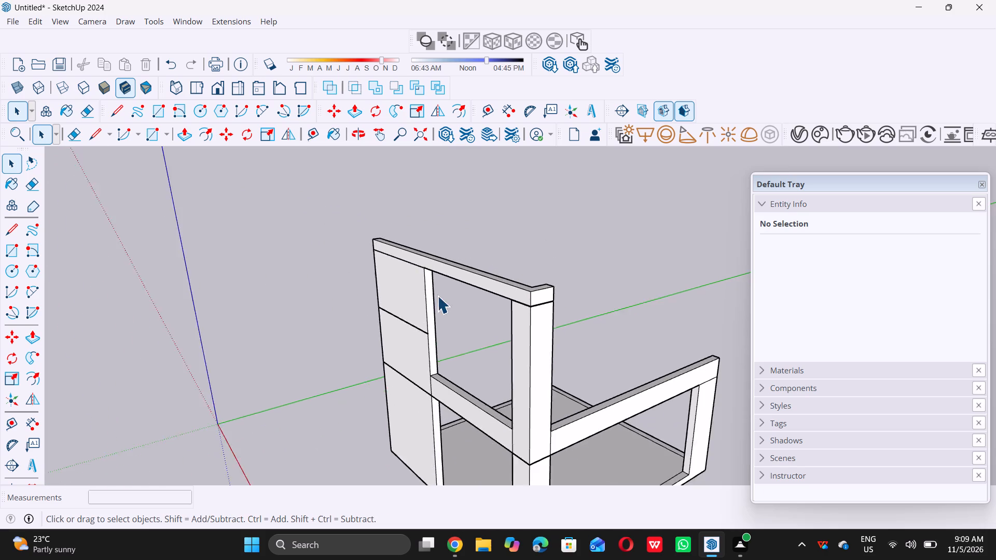
pyautogui.scroll(-6, 437, 296)
pyautogui.scroll(-5, 415, 339)
pyautogui.moveTo(415, 359); pyautogui.dragTo(453, 361, button='middle')
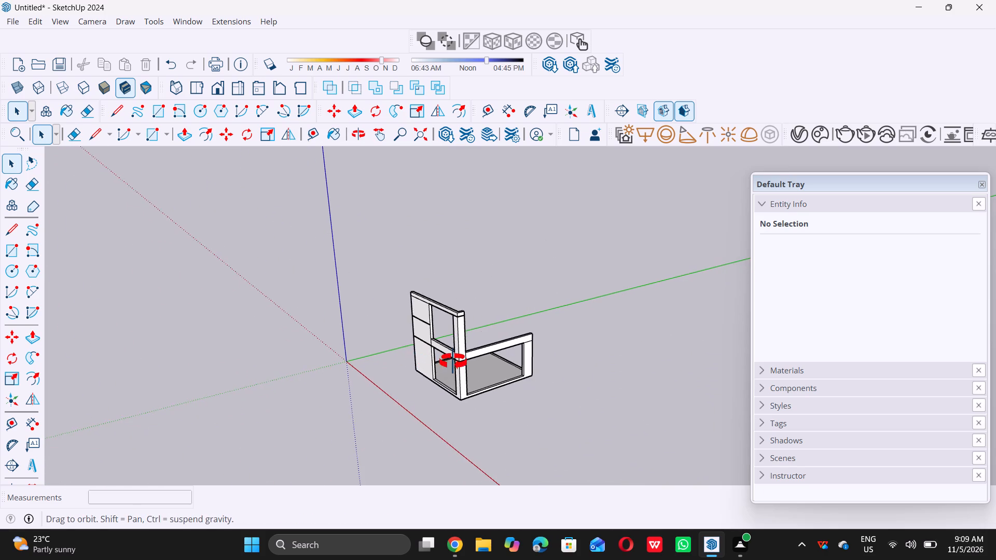
pyautogui.moveTo(453, 361); pyautogui.dragTo(523, 312, button='middle')
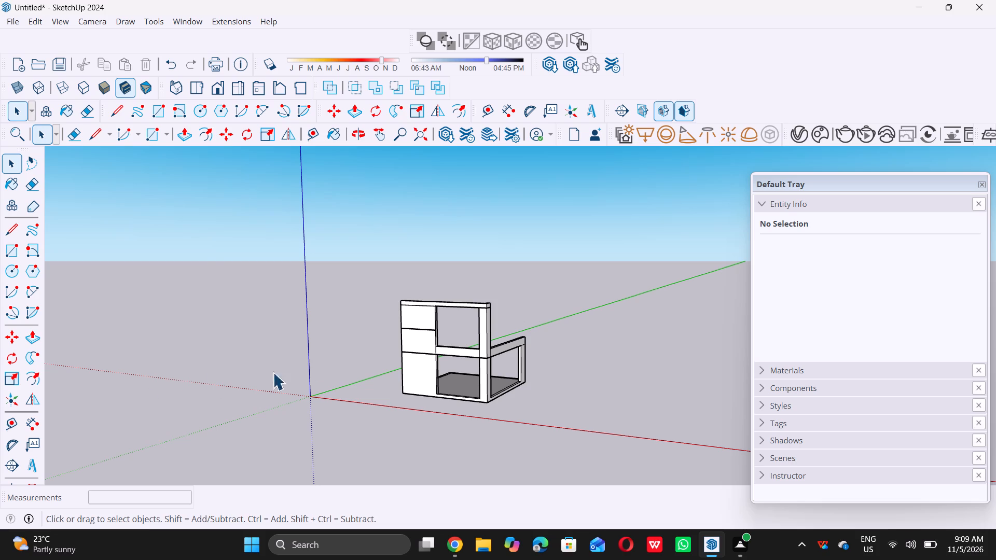
pyautogui.scroll(-11, 528, 331)
pyautogui.moveTo(466, 367); pyautogui.dragTo(481, 365, button='middle')
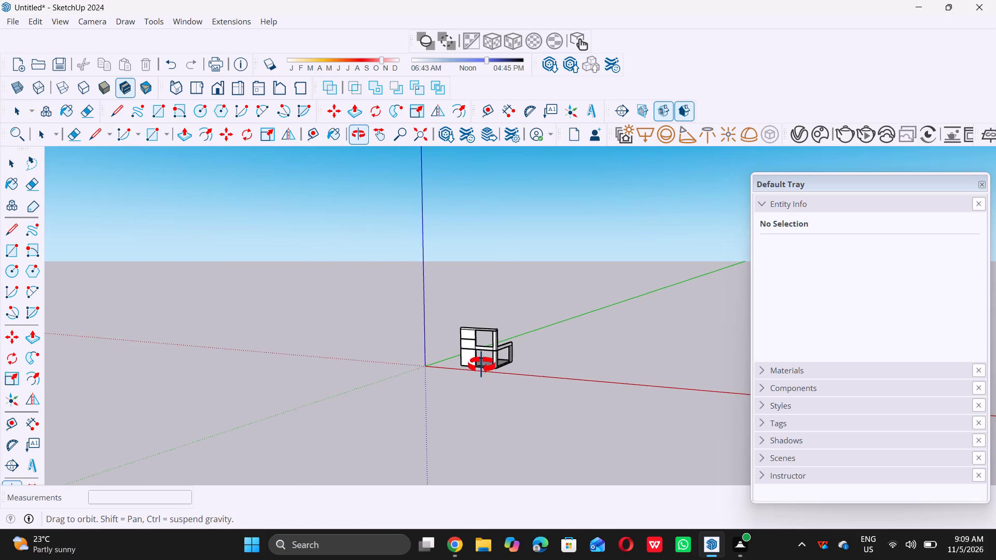
pyautogui.moveTo(481, 365); pyautogui.dragTo(500, 364, button='middle')
pyautogui.middleClick(500, 364)
pyautogui.moveTo(527, 372); pyautogui.dragTo(534, 374, button='middle')
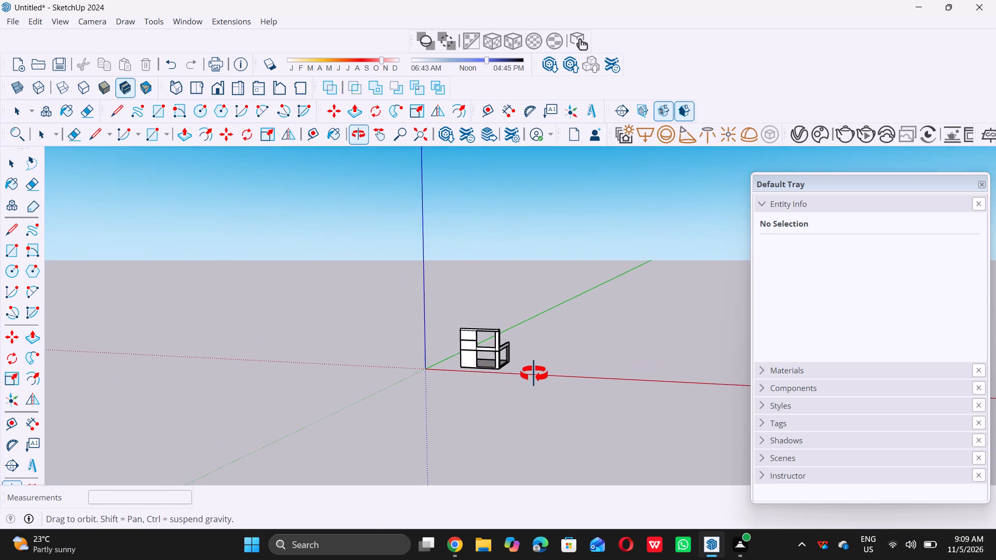
pyautogui.moveTo(534, 374); pyautogui.dragTo(545, 374, button='middle')
# Draw a 2' horizontal line across the corner column's front face from the midpoint of its upper-storey edge.
pyautogui.scroll(7, 516, 350)
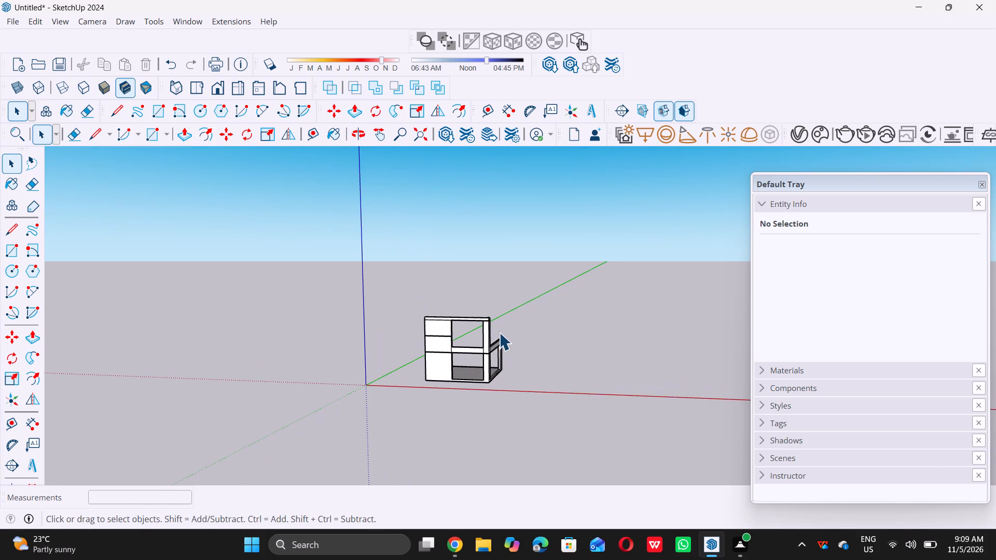
pyautogui.scroll(18, 499, 331)
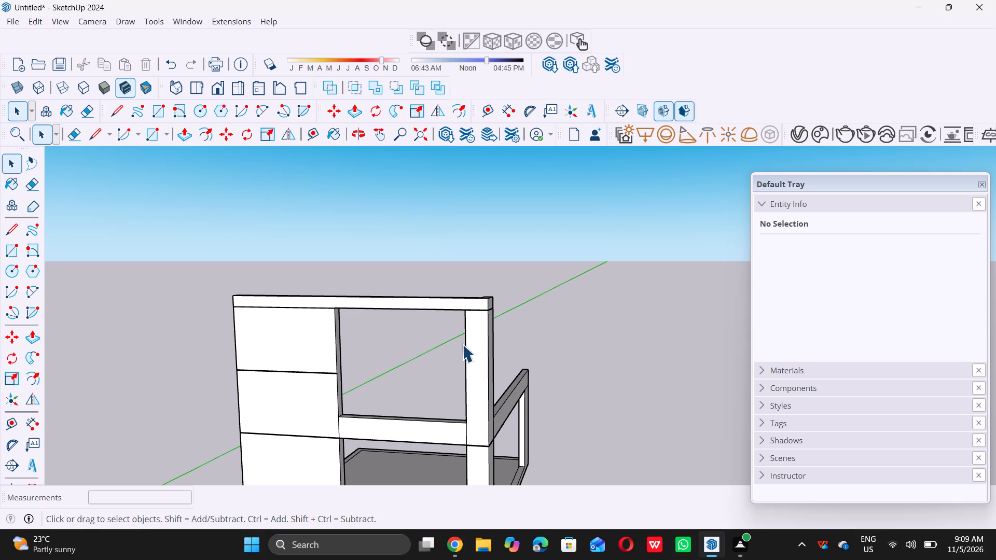
pyautogui.press('l')
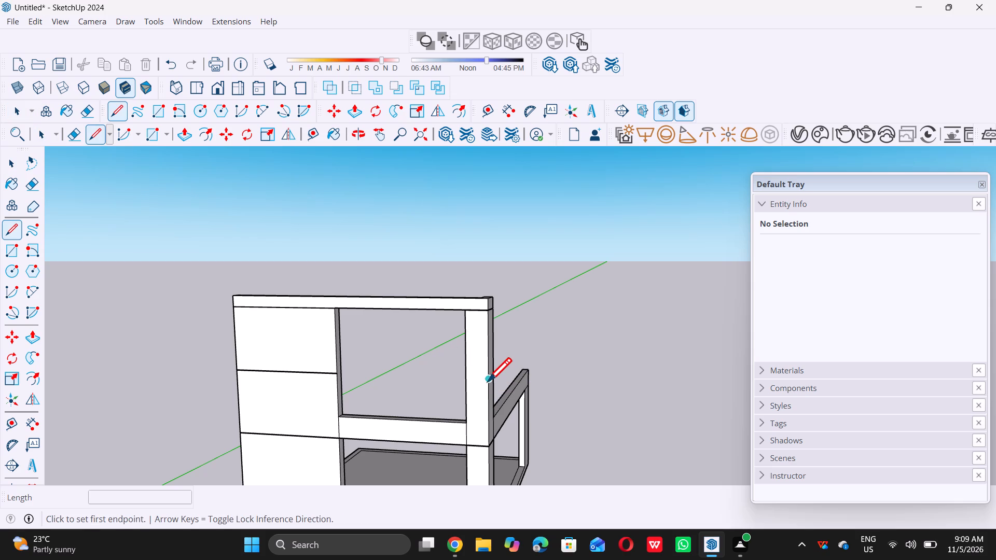
pyautogui.doubleClick(488, 379)
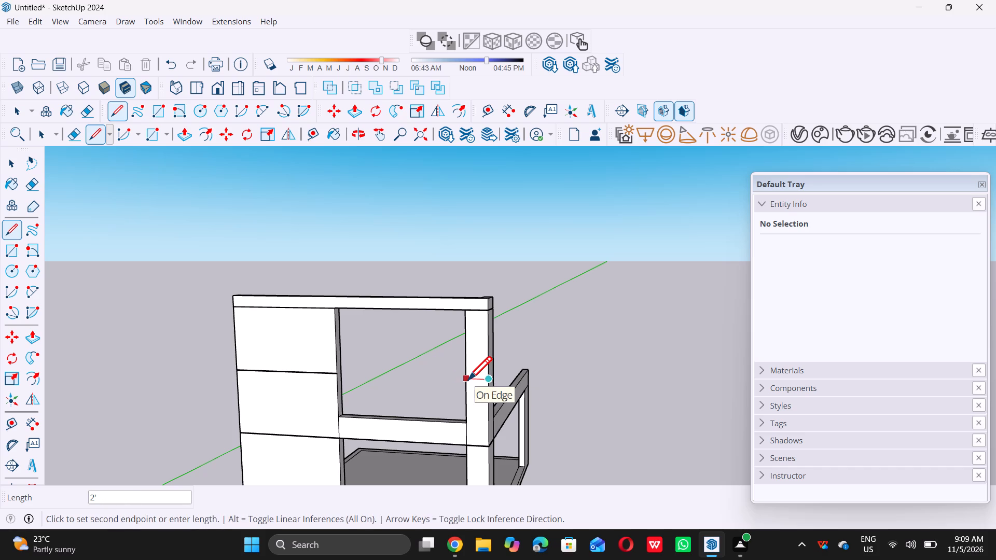
pyautogui.doubleClick(468, 379)
pyautogui.press('space')
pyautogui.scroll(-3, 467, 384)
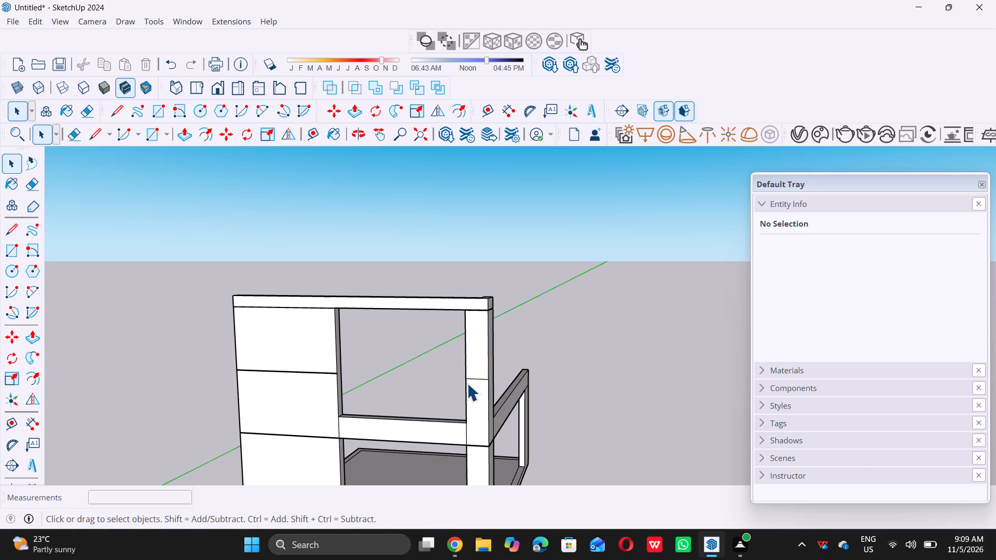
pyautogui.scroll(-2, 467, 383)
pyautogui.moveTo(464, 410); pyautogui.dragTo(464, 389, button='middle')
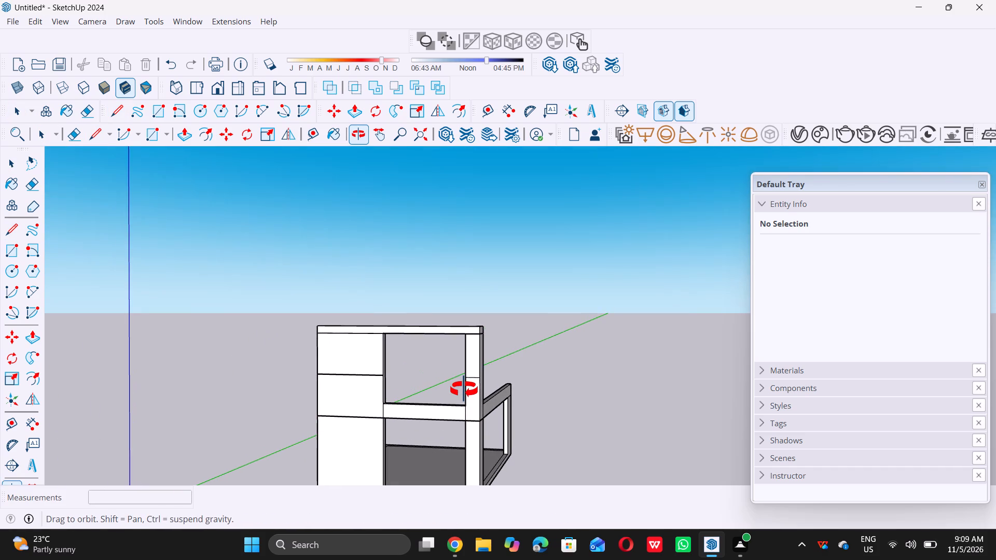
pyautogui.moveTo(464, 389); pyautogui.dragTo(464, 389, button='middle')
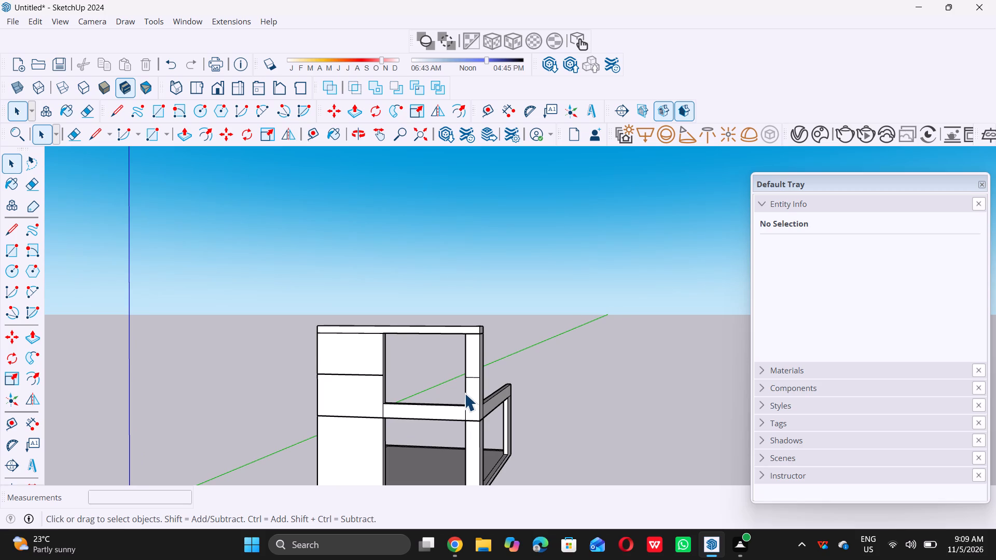
# Place a horizontal guide 0.5" above the midpoint joint line on the upper-storey corner column's front face.
pyautogui.scroll(11, 464, 393)
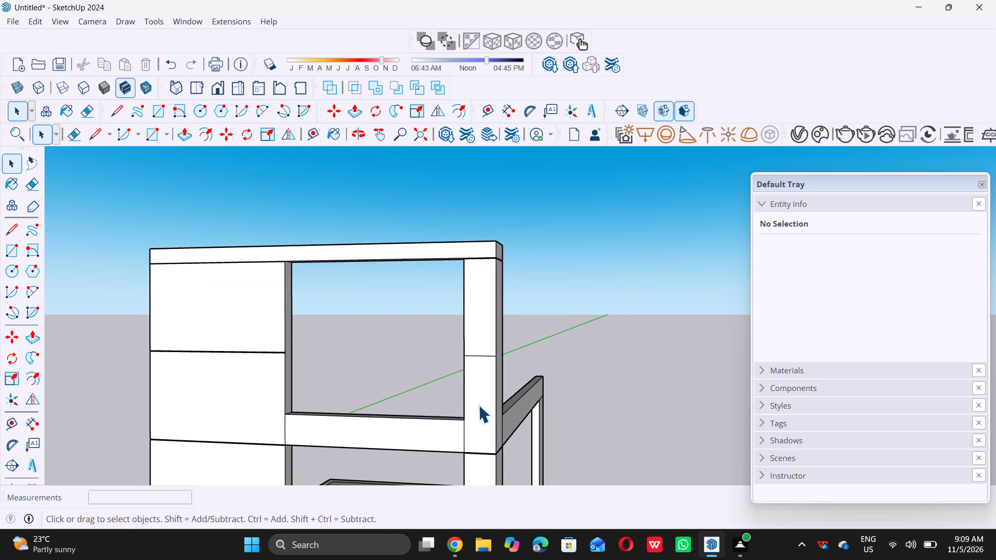
pyautogui.press('t')
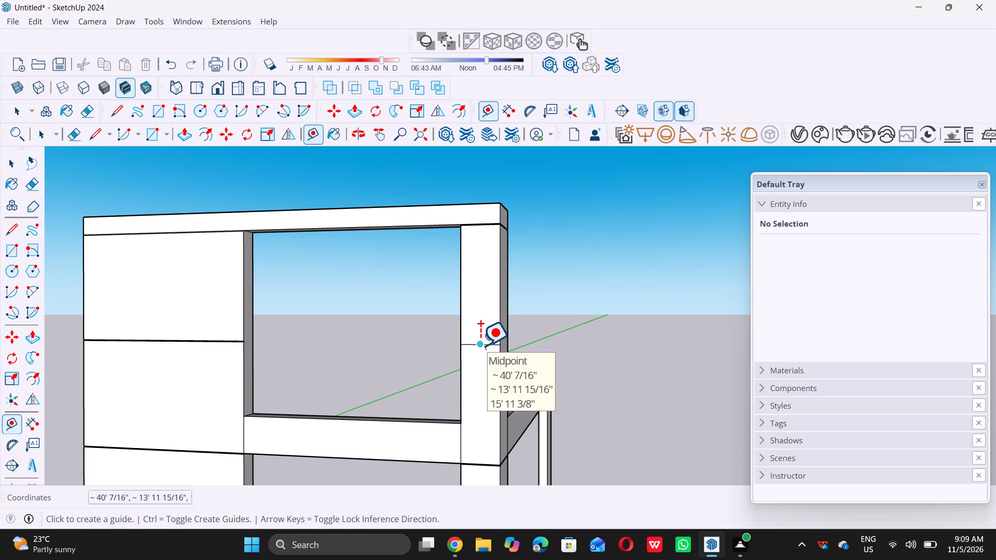
pyautogui.click(481, 343)
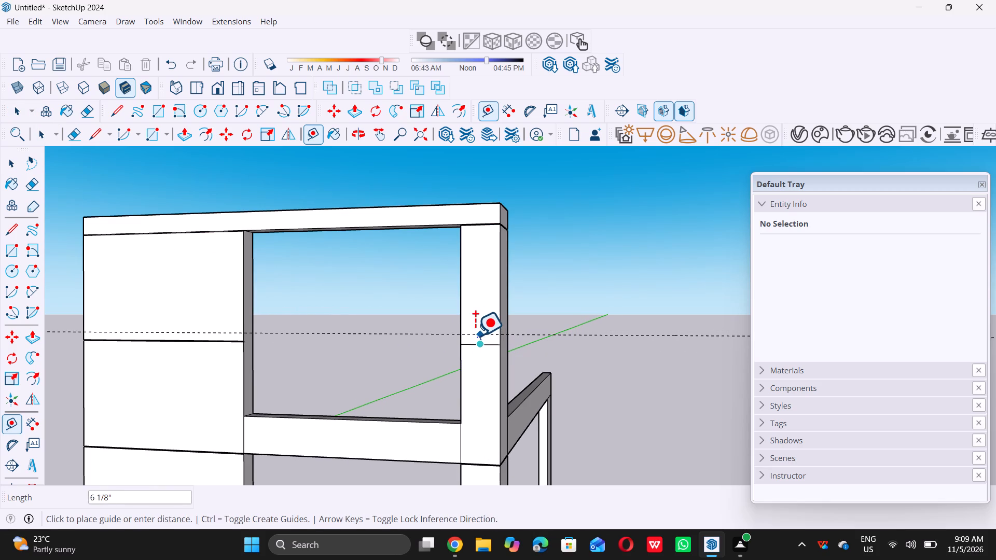
pyautogui.write('0.5')
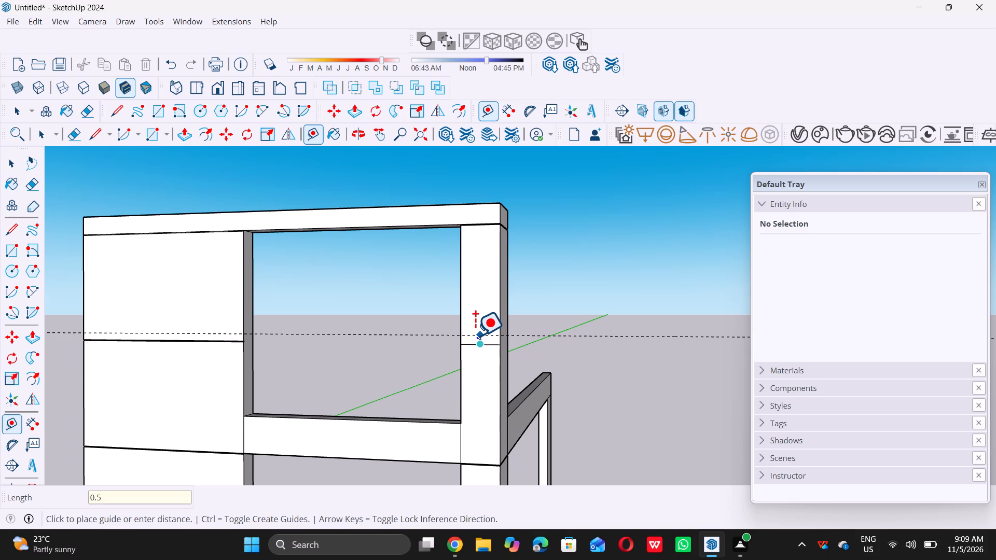
pyautogui.hotkey('shift', '"')
pyautogui.press('Return')
pyautogui.press('space')
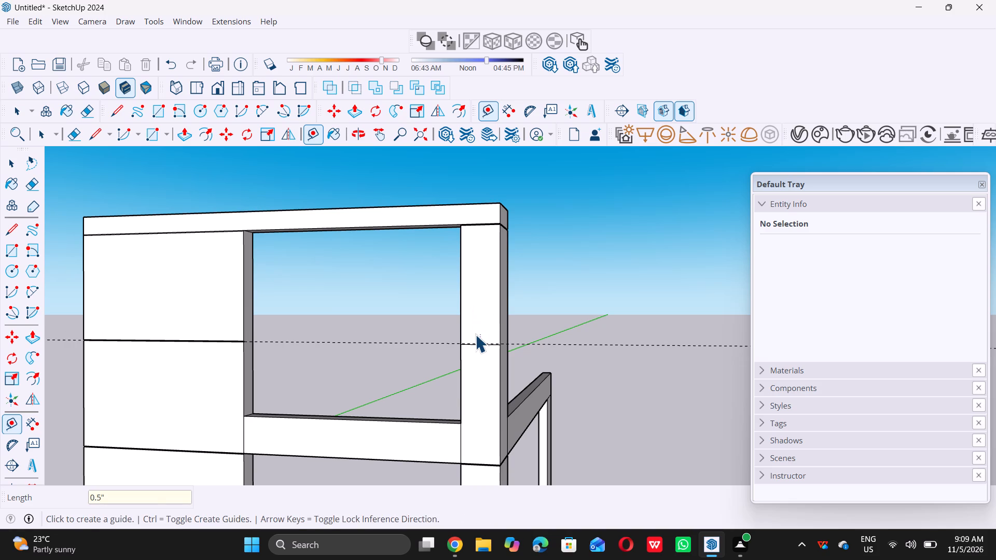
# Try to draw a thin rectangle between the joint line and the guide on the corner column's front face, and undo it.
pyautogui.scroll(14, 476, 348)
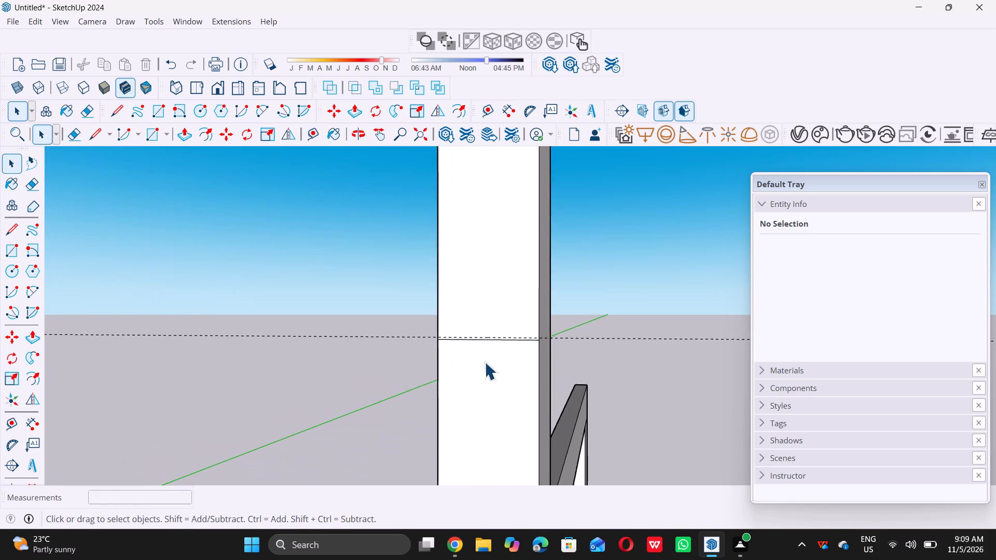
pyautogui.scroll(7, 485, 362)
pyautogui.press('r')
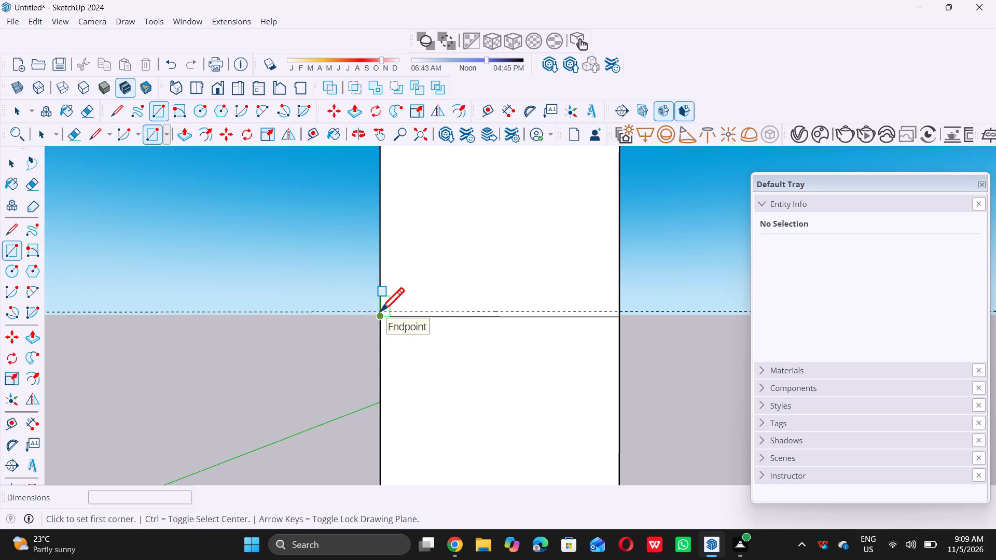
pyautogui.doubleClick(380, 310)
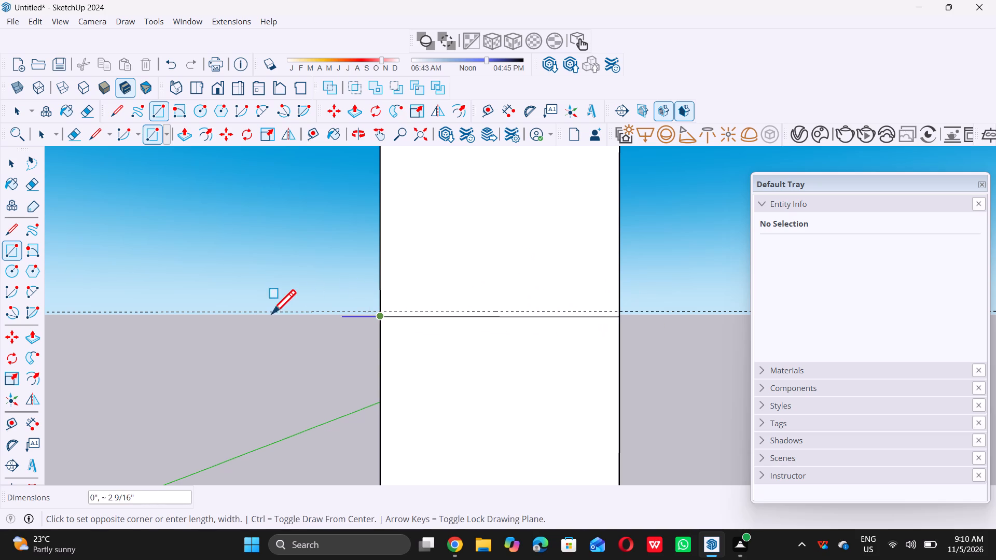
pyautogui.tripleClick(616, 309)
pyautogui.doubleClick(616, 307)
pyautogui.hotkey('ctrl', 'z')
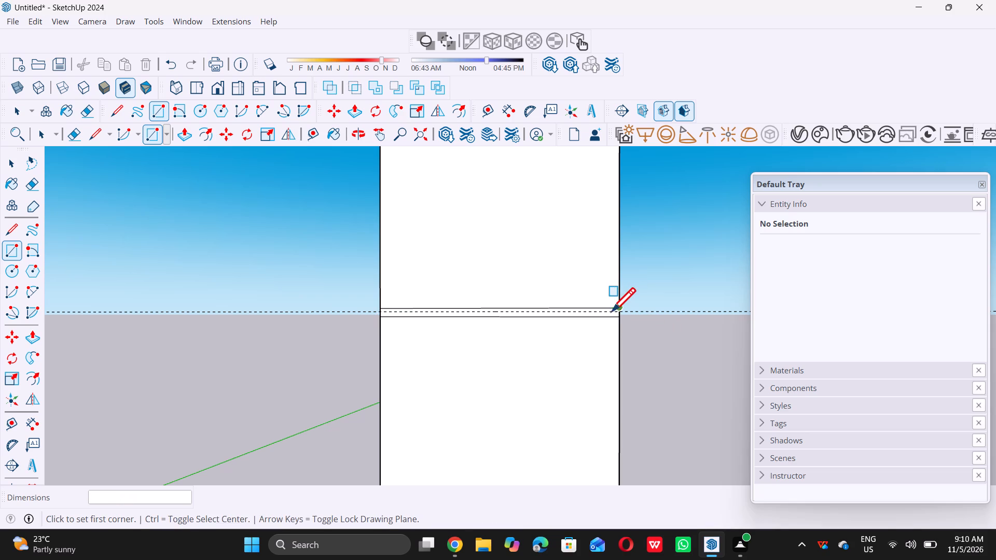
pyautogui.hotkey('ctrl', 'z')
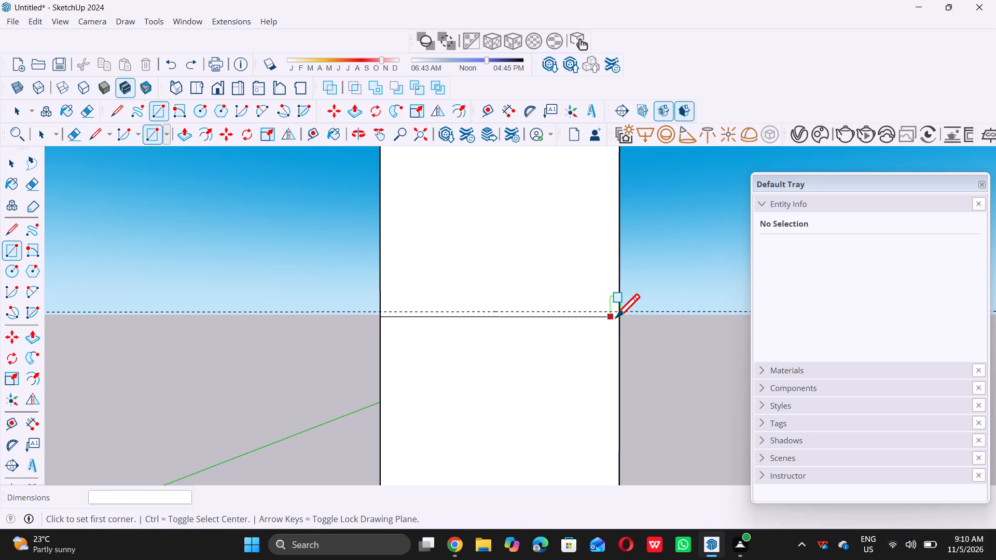
# Draw a 1/2" by 2' rectangle between the joint line and the guide across the corner column's front face.
pyautogui.doubleClick(619, 312)
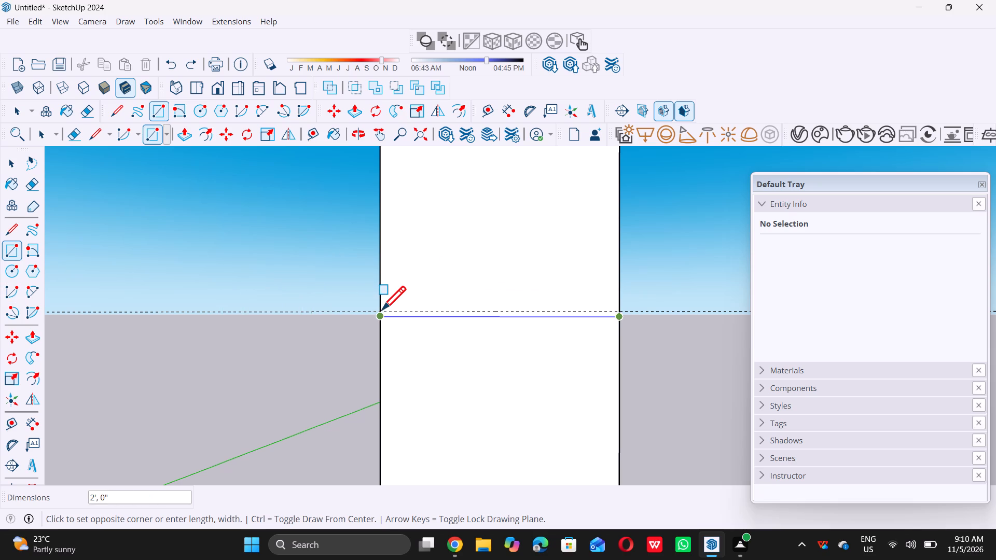
pyautogui.scroll(5, 381, 309)
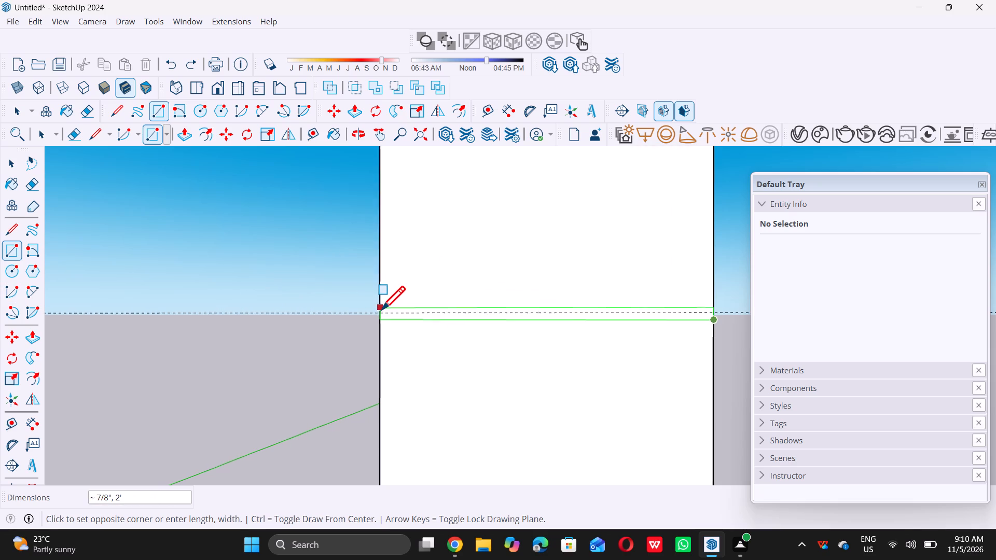
pyautogui.tripleClick(380, 311)
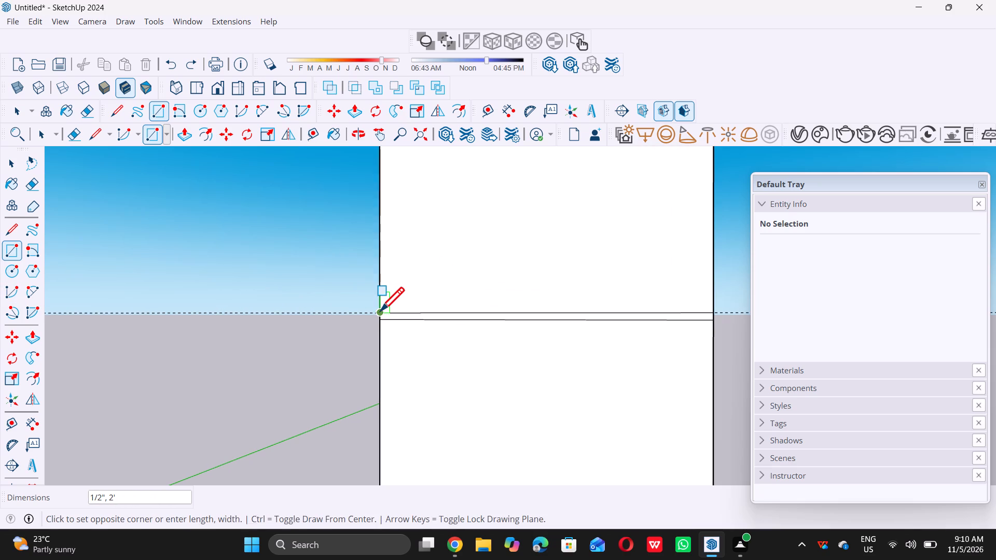
pyautogui.press('space')
# Delete all guides from the model.
pyautogui.scroll(-12, 332, 309)
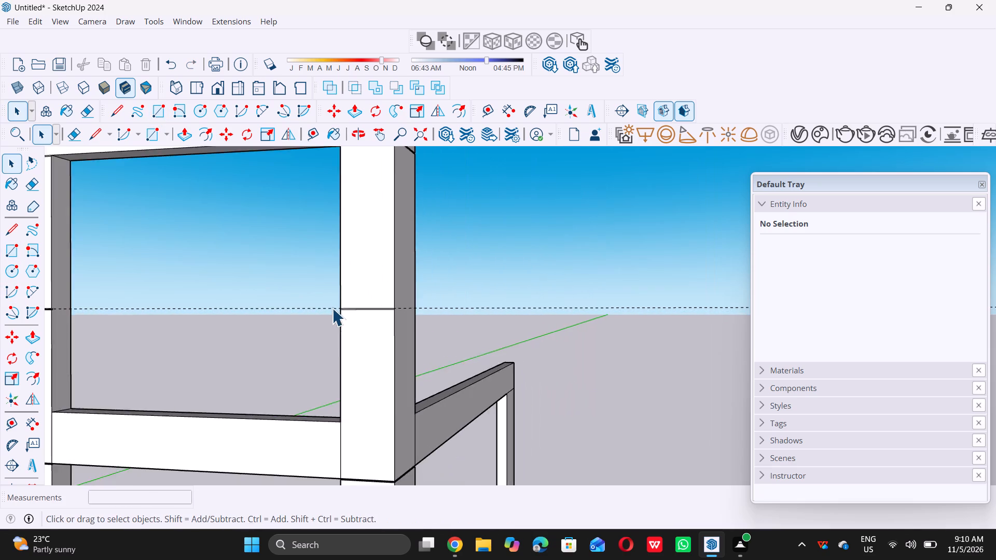
pyautogui.scroll(-8, 397, 309)
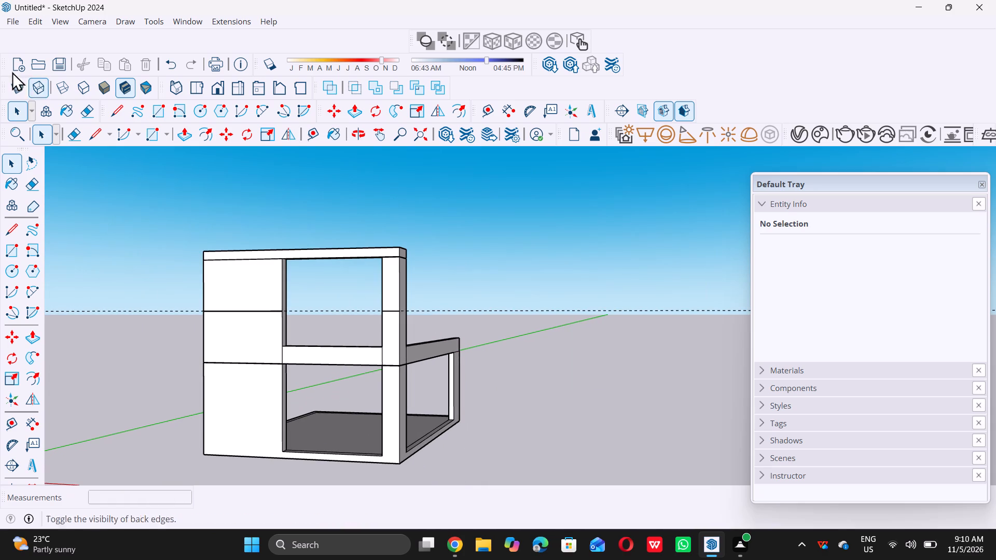
pyautogui.click(37, 21)
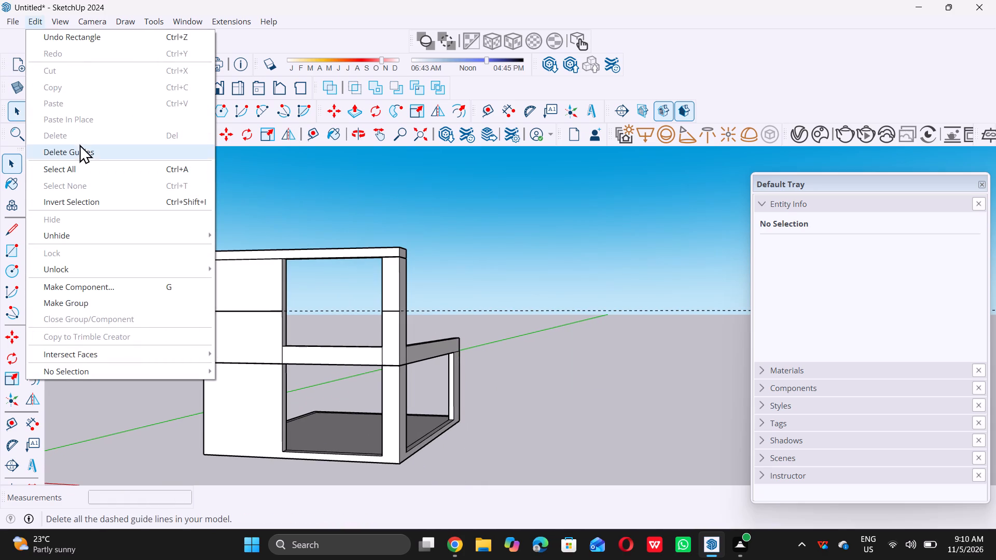
pyautogui.doubleClick(85, 150)
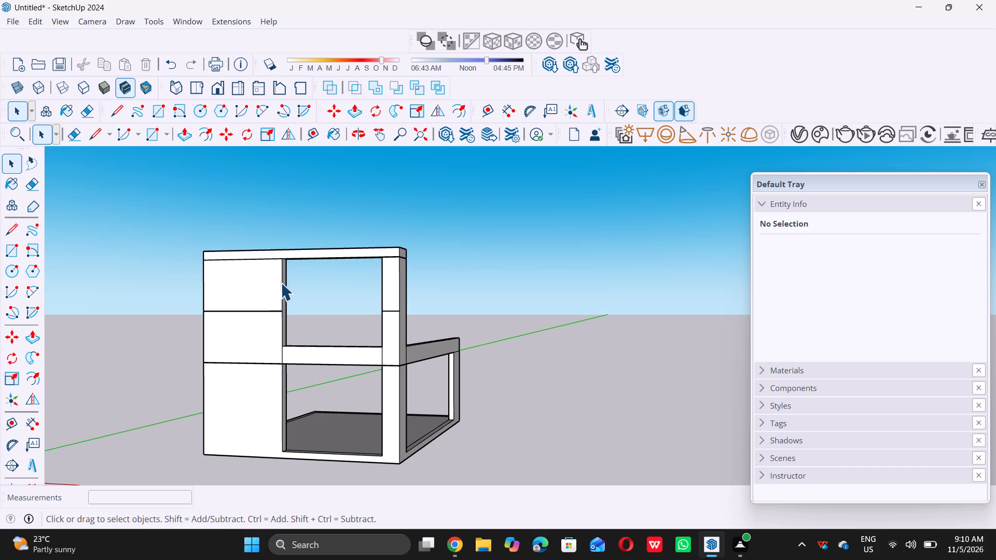
# Draw a 2' horizontal line across the corner column's side face from the end of the new joint strip's upper edge.
pyautogui.scroll(7, 391, 246)
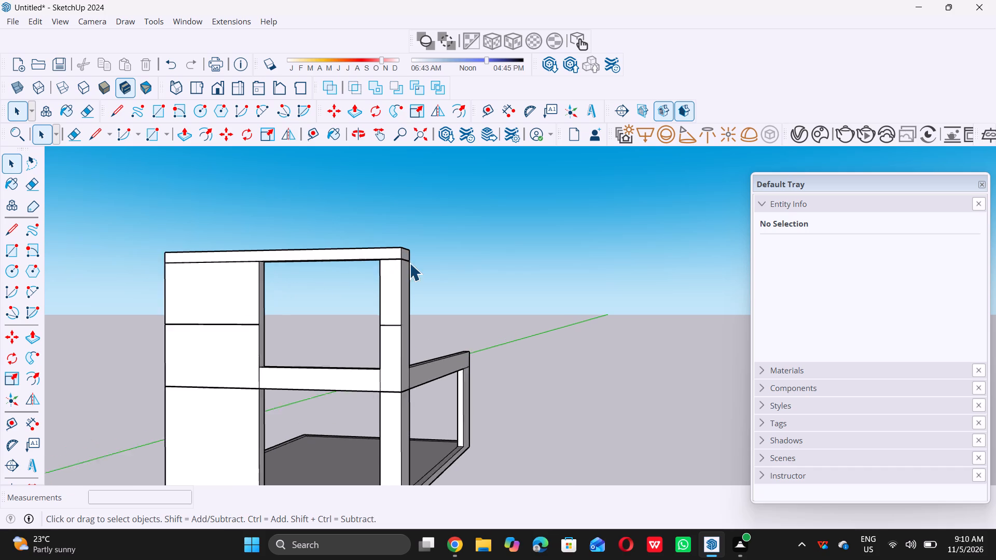
pyautogui.scroll(-8, 418, 274)
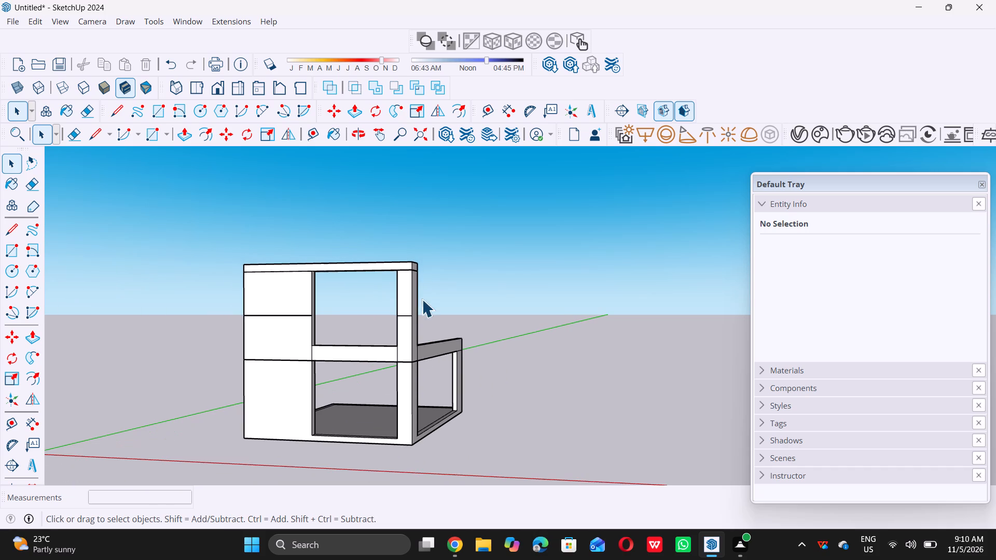
pyautogui.moveTo(423, 339); pyautogui.dragTo(371, 371, button='middle')
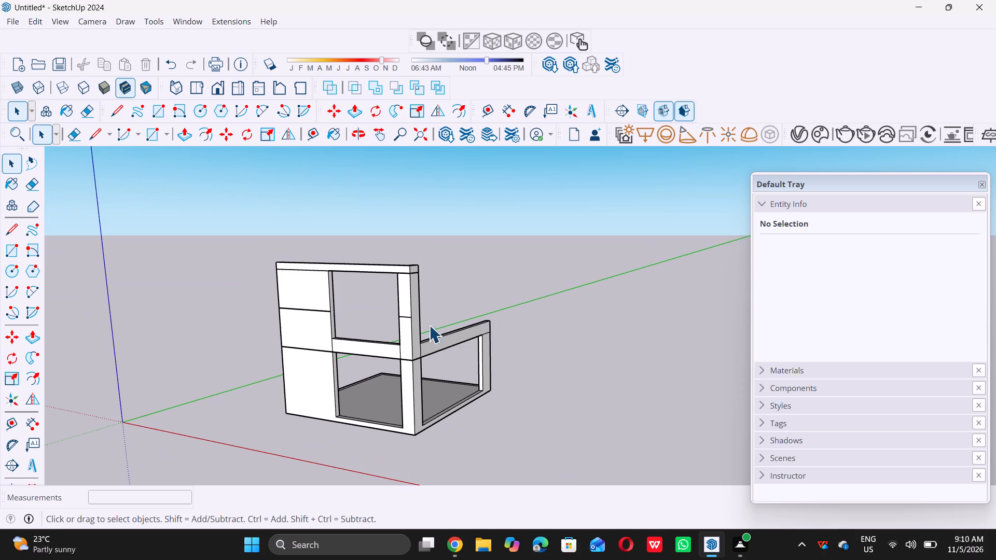
pyautogui.scroll(14, 427, 325)
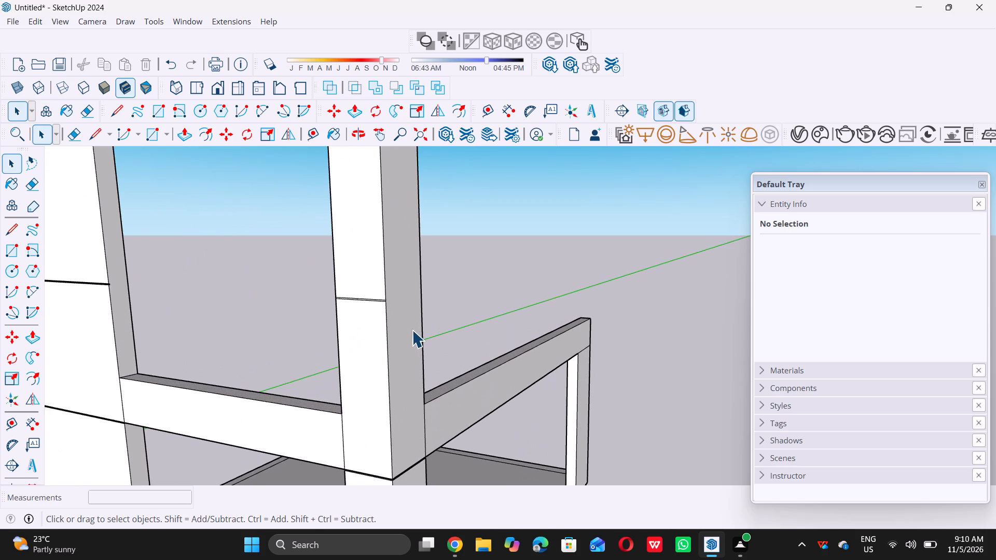
pyautogui.press('l')
pyautogui.scroll(11, 387, 311)
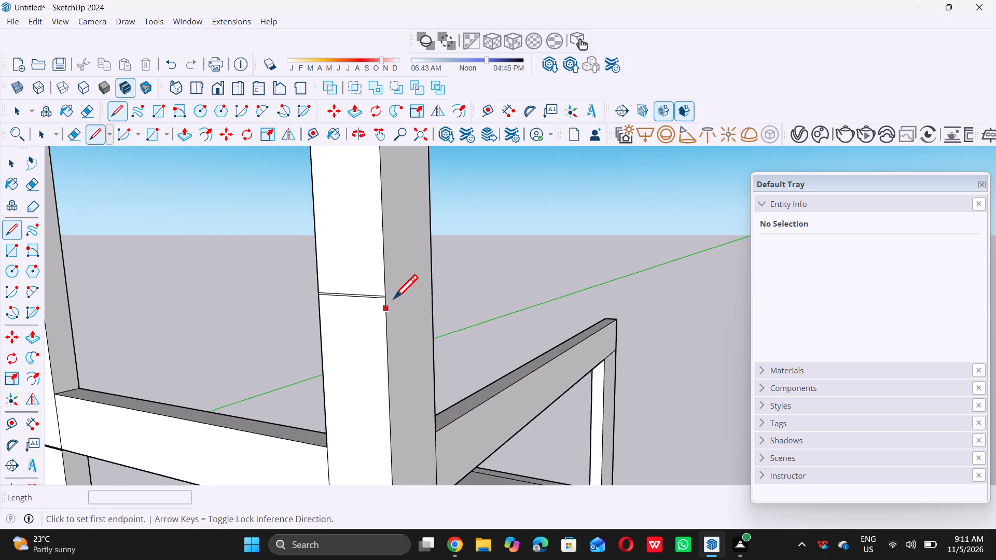
pyautogui.scroll(8, 394, 298)
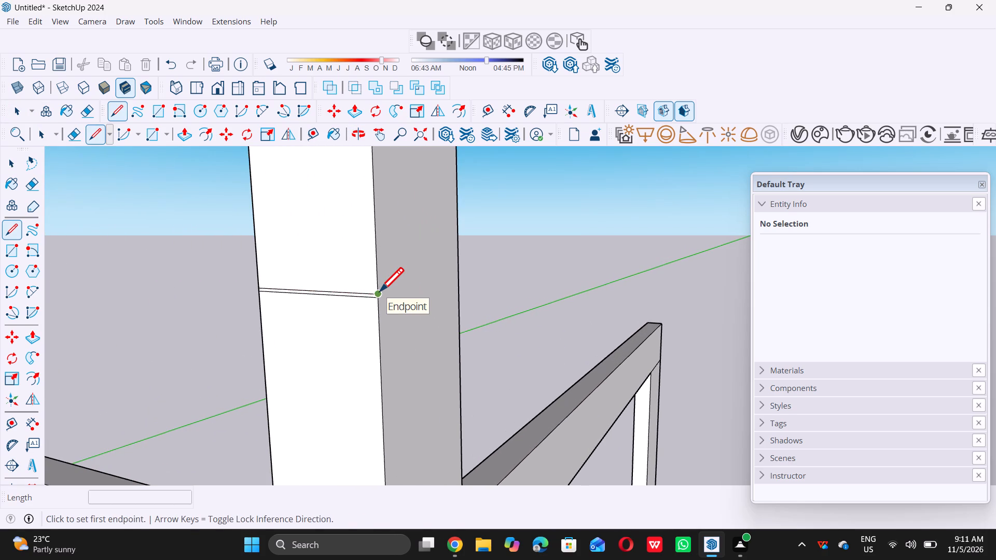
pyautogui.doubleClick(380, 289)
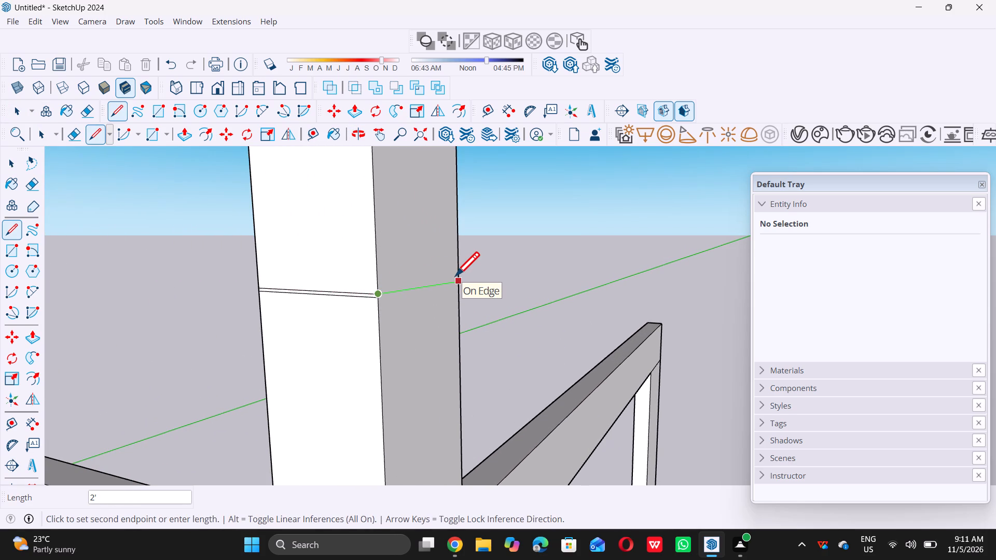
pyautogui.click(457, 274)
pyautogui.scroll(5, 485, 436)
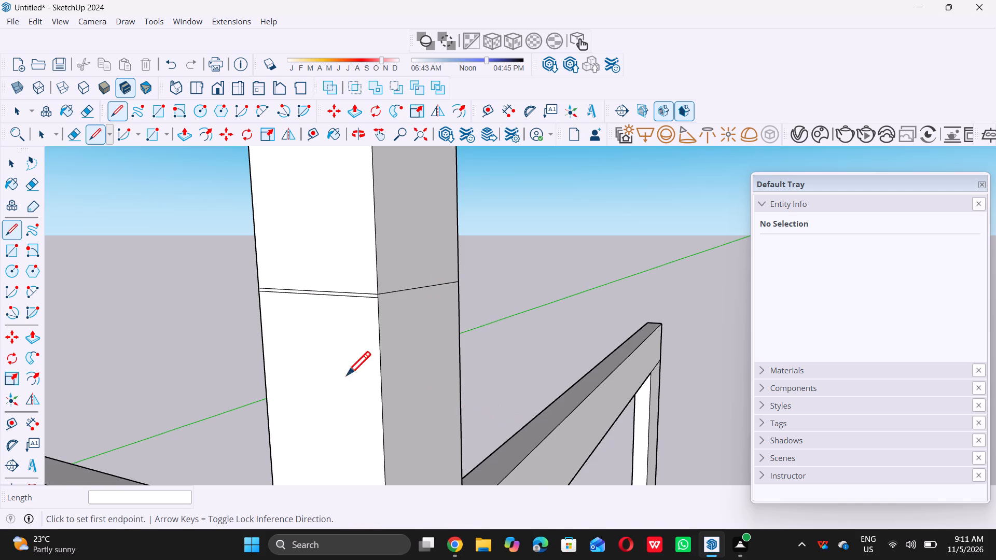
# Draw a 2' horizontal line across the corner column's side face from the end of the joint strip's lower edge.
pyautogui.scroll(-4, 370, 342)
pyautogui.scroll(-5, 326, 343)
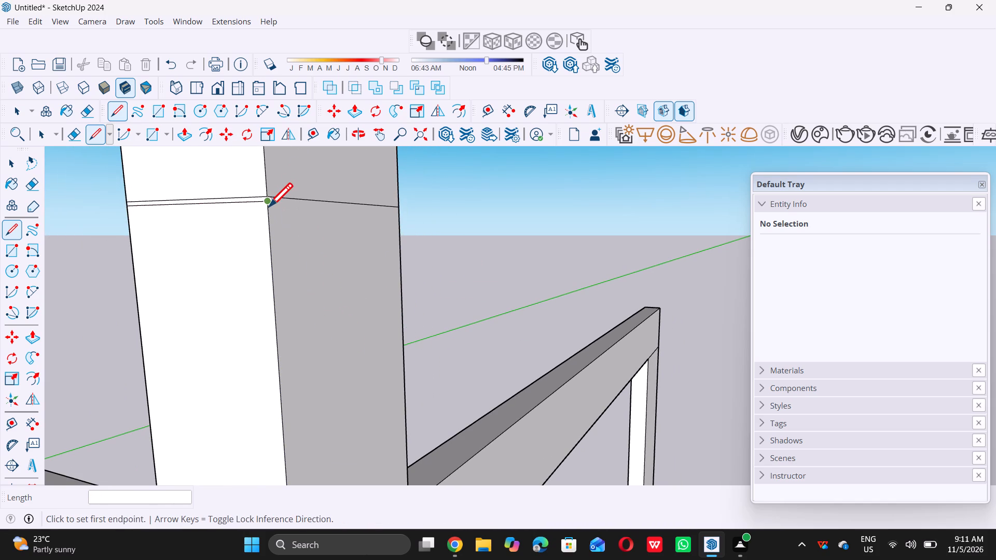
pyautogui.moveTo(270, 205); pyautogui.dragTo(277, 197)
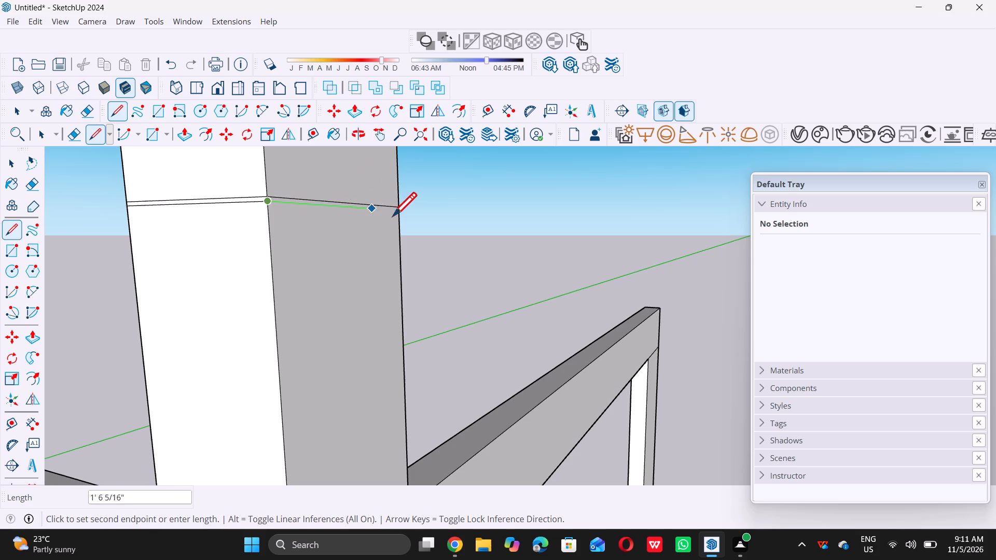
pyautogui.scroll(7, 399, 215)
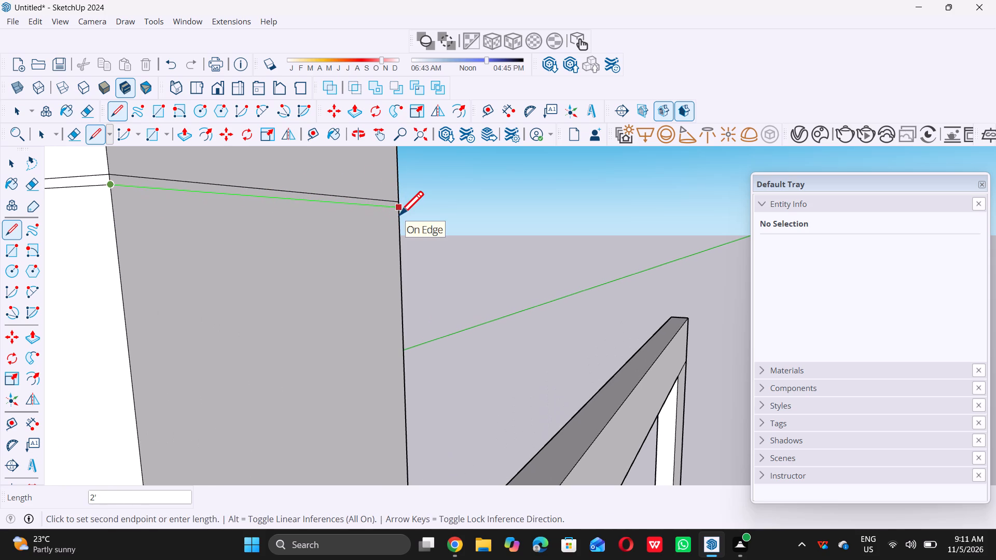
pyautogui.click(400, 212)
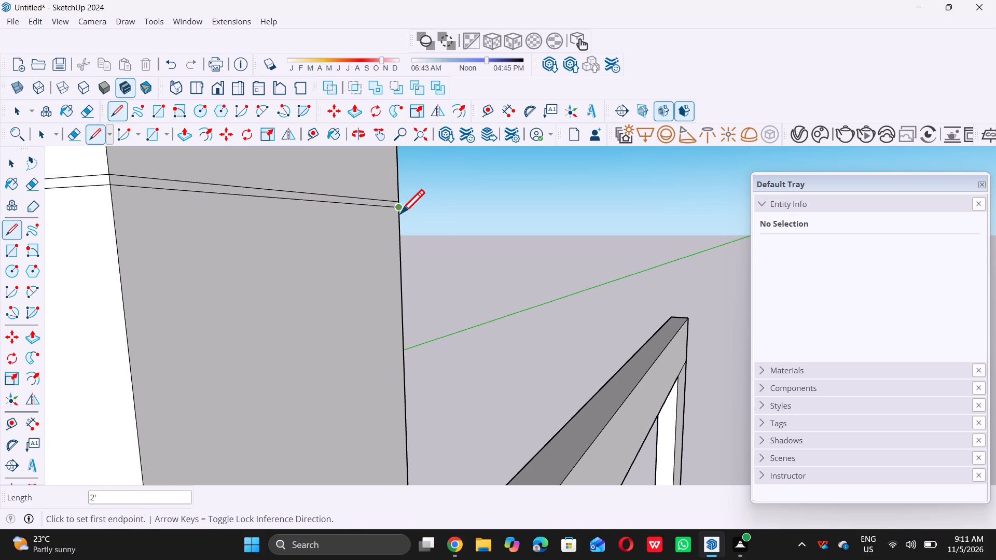
pyautogui.press('space')
# Push the joint strip on the corner column's front face inward 0.5".
pyautogui.scroll(-13, 409, 213)
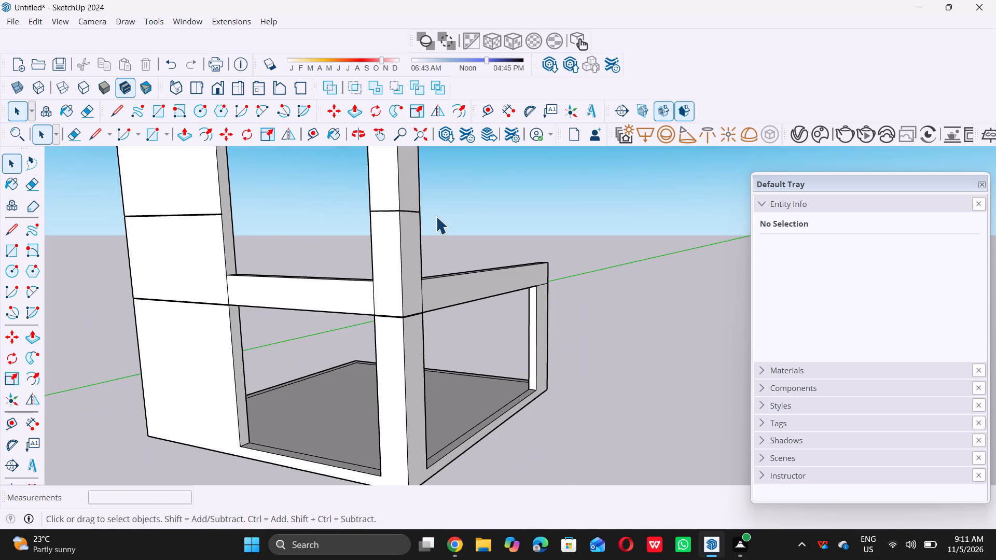
pyautogui.scroll(-1, 352, 218)
pyautogui.moveTo(352, 218); pyautogui.dragTo(408, 241, button='middle')
pyautogui.scroll(14, 403, 235)
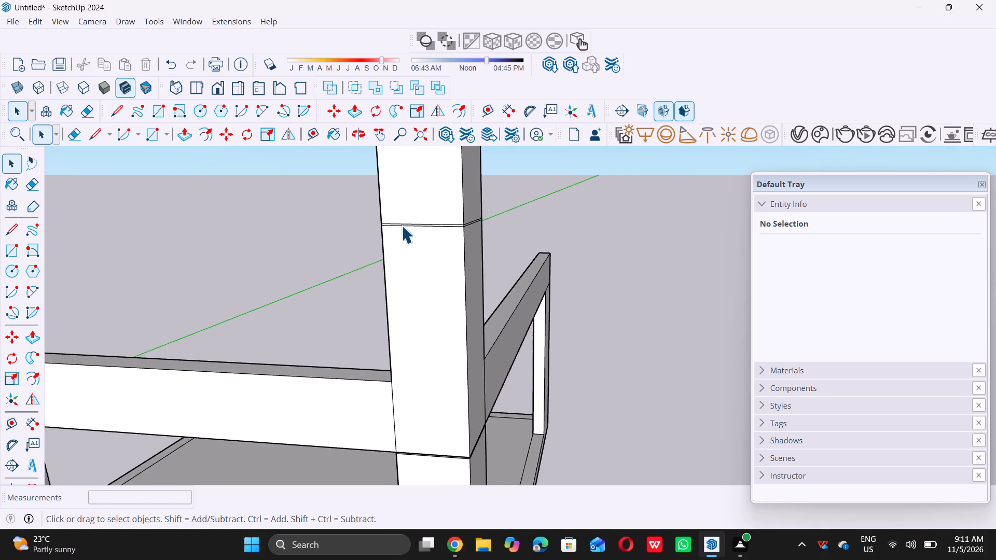
pyautogui.scroll(12, 400, 224)
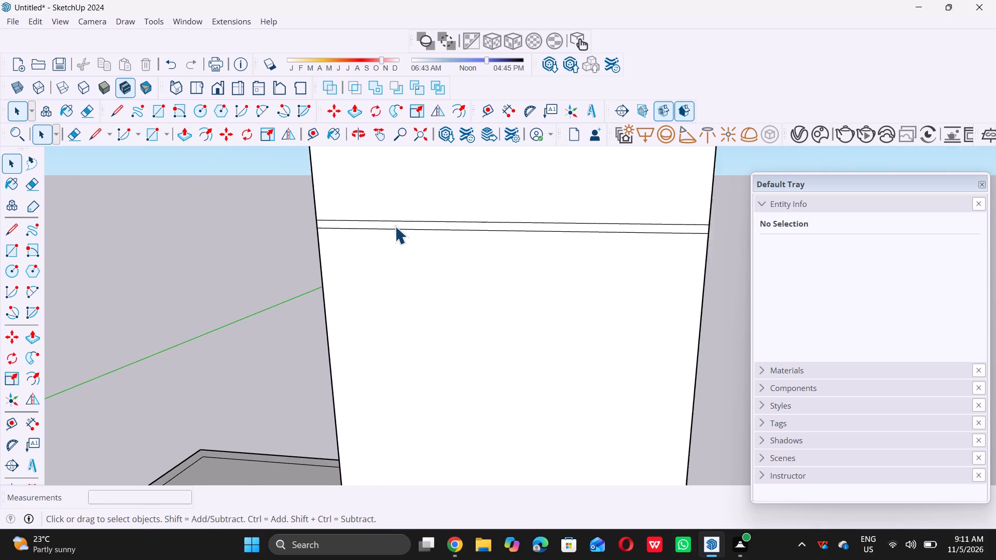
pyautogui.click(397, 222)
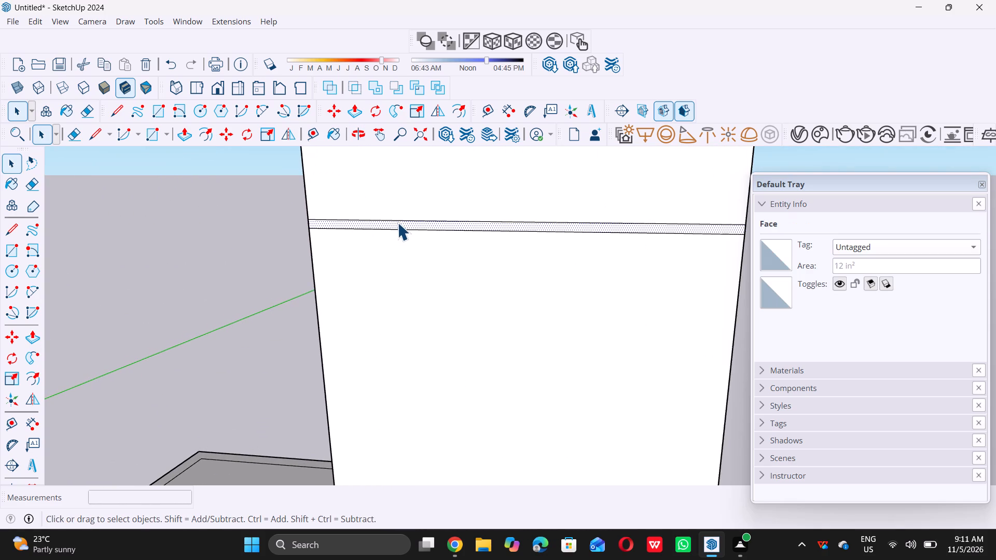
pyautogui.press('p')
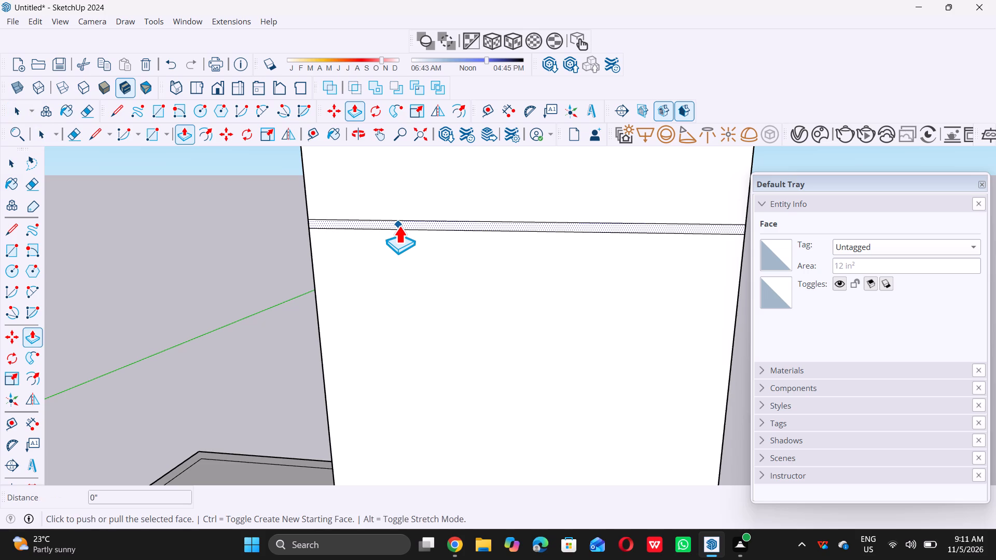
pyautogui.click(398, 224)
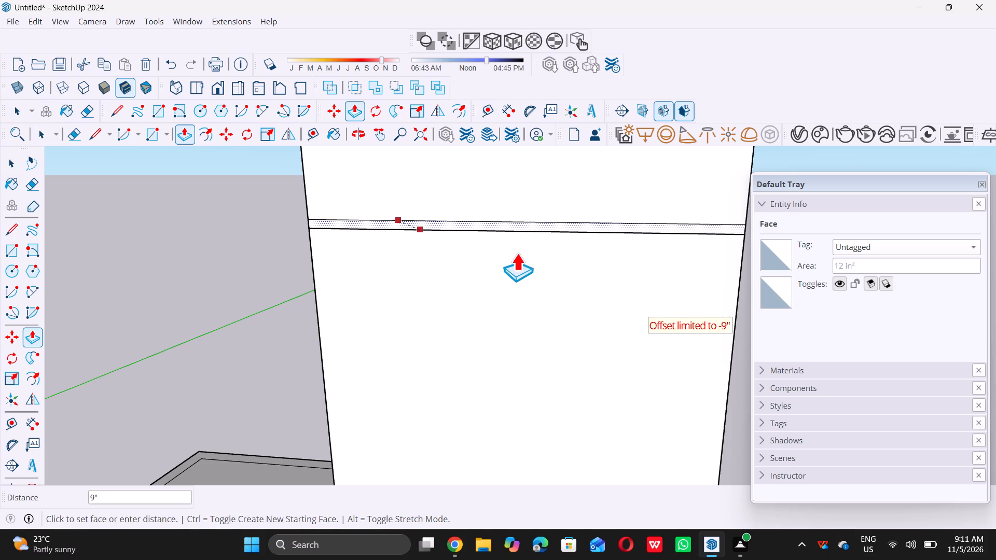
pyautogui.write('0.5')
pyautogui.hotkey('shift', '"')
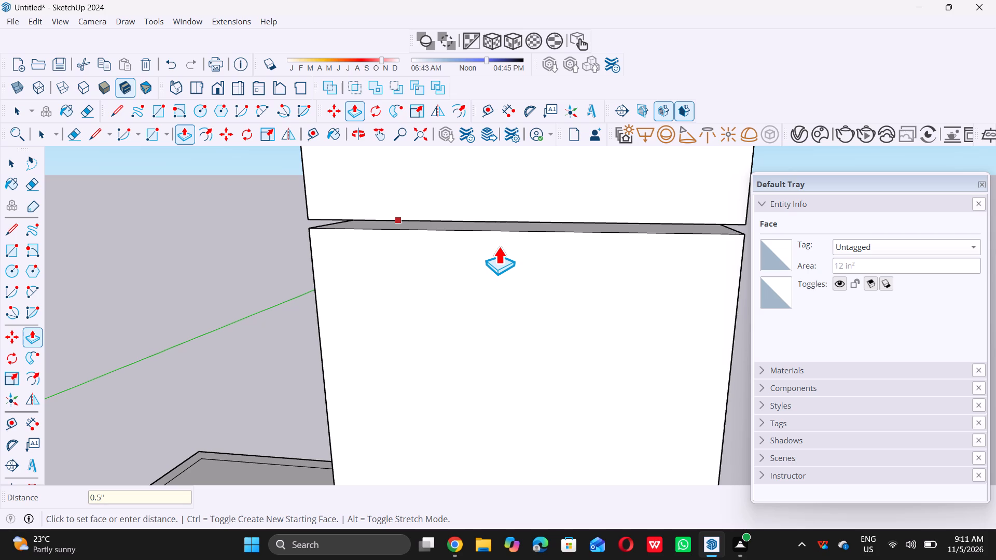
pyautogui.press('Return')
pyautogui.press('space')
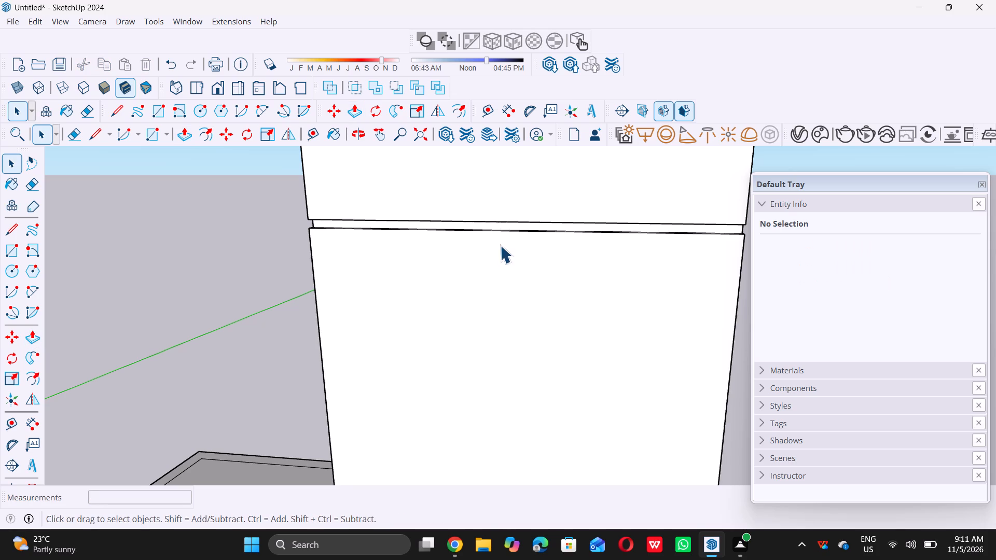
# Extrude the joint strip on the corner column's side face outward 0.5".
pyautogui.scroll(-11, 333, 290)
pyautogui.moveTo(388, 268); pyautogui.dragTo(372, 275, button='middle')
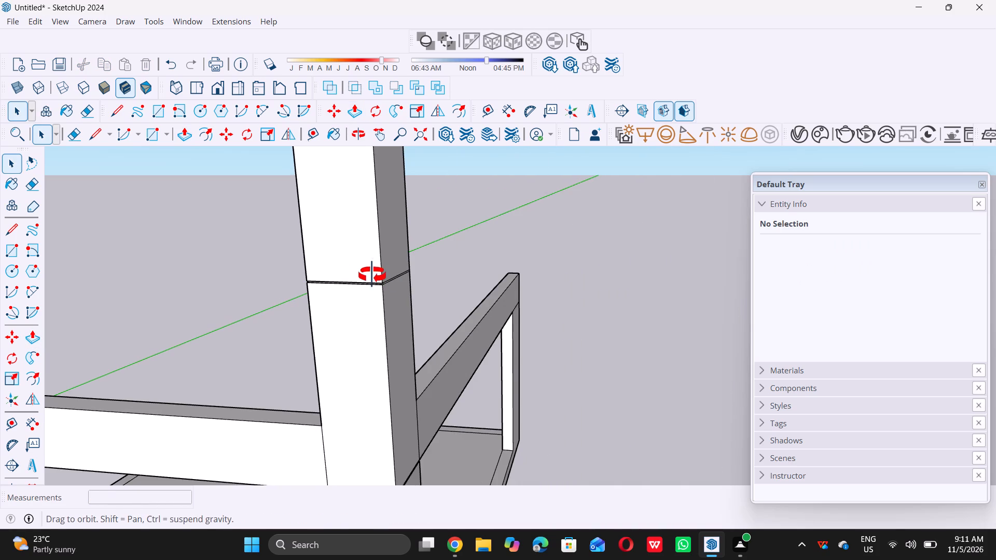
pyautogui.moveTo(372, 275); pyautogui.dragTo(346, 281, button='middle')
pyautogui.scroll(13, 369, 278)
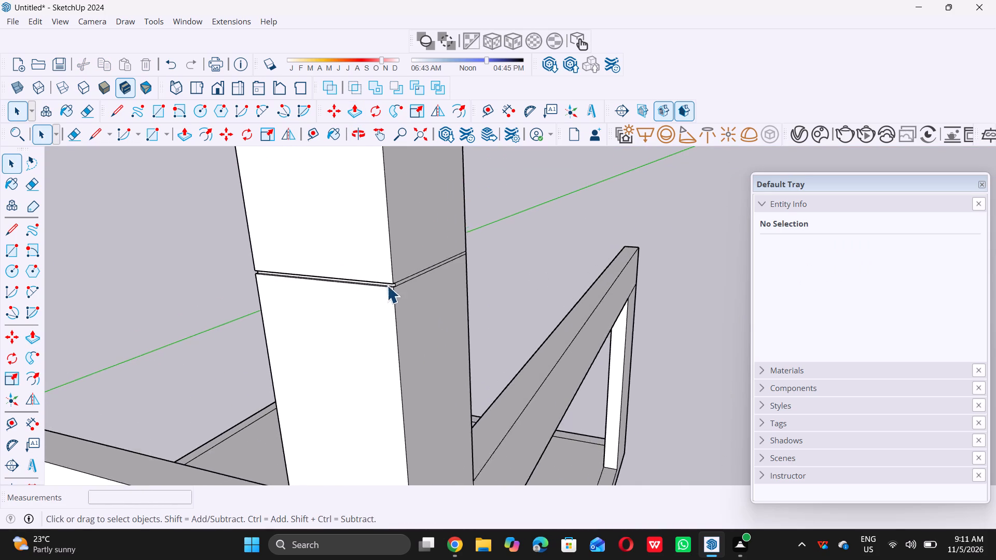
pyautogui.scroll(14, 399, 289)
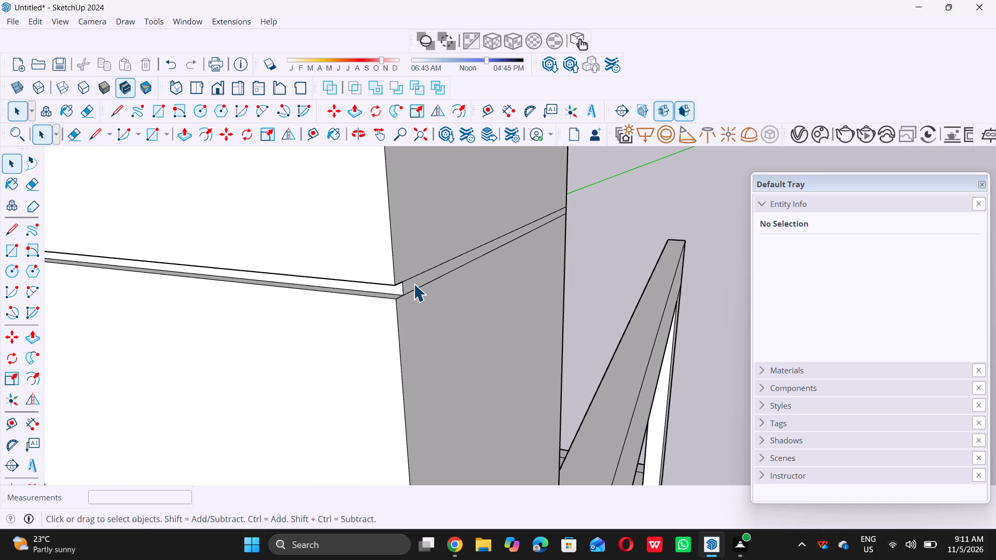
pyautogui.click(414, 283)
pyautogui.press('p')
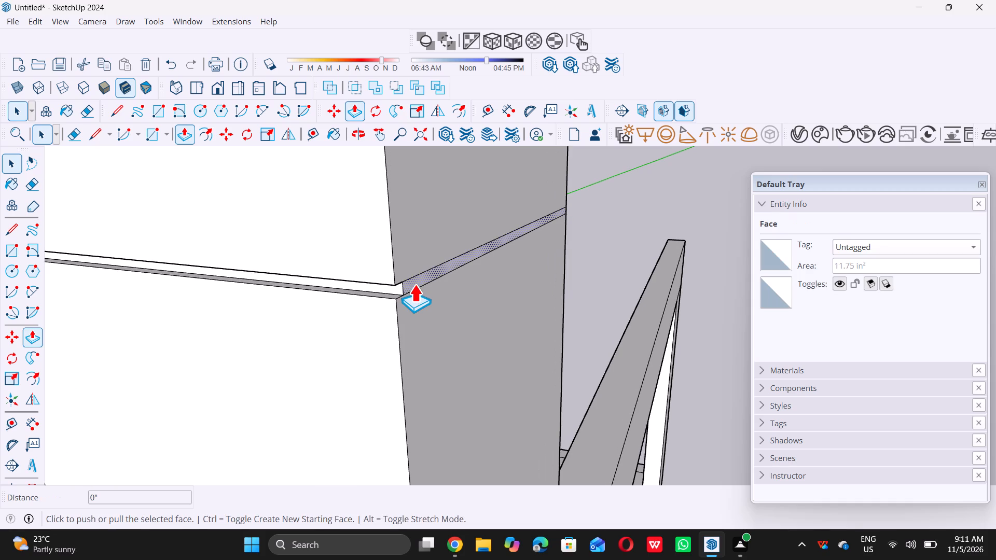
pyautogui.click(414, 282)
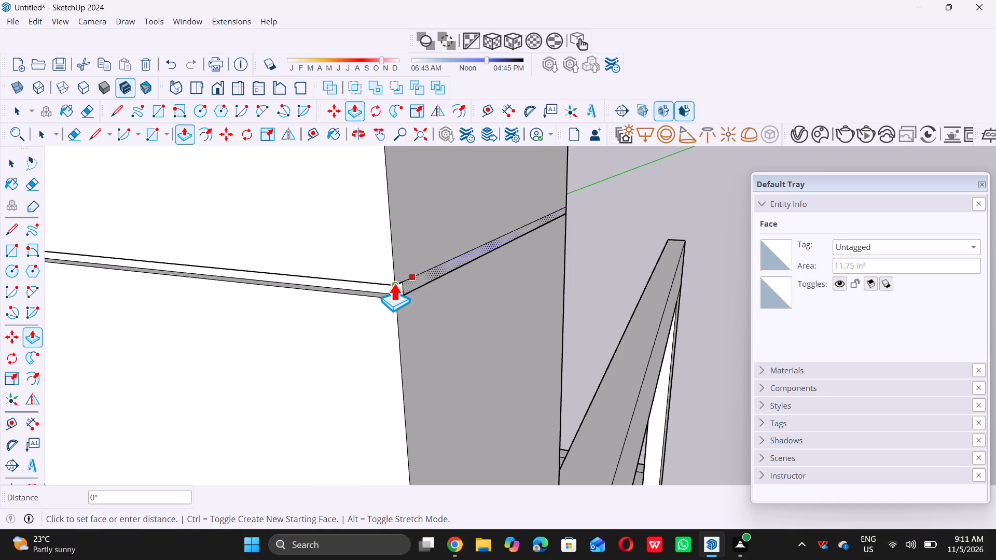
pyautogui.press('0')
pyautogui.write('.5')
pyautogui.hotkey('shift', '"')
pyautogui.press('Return')
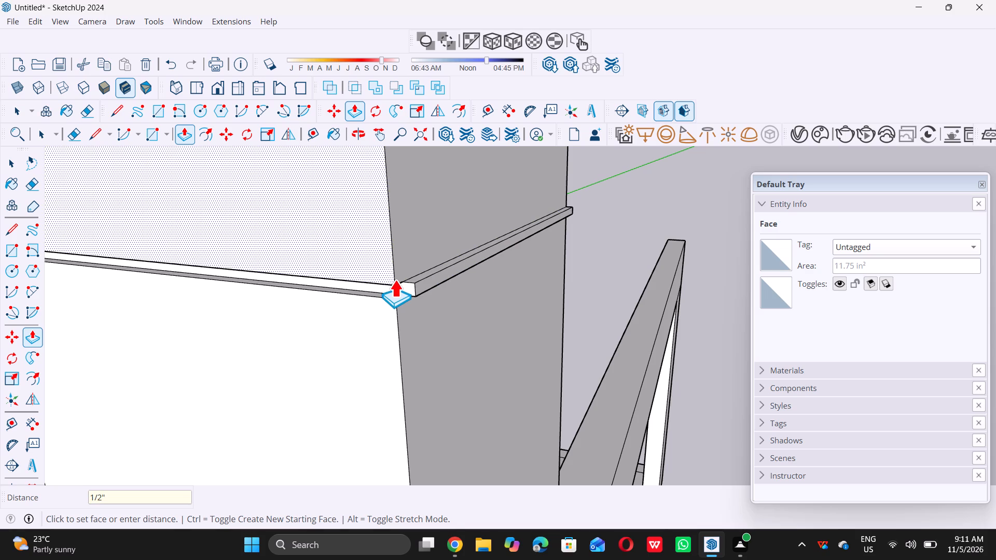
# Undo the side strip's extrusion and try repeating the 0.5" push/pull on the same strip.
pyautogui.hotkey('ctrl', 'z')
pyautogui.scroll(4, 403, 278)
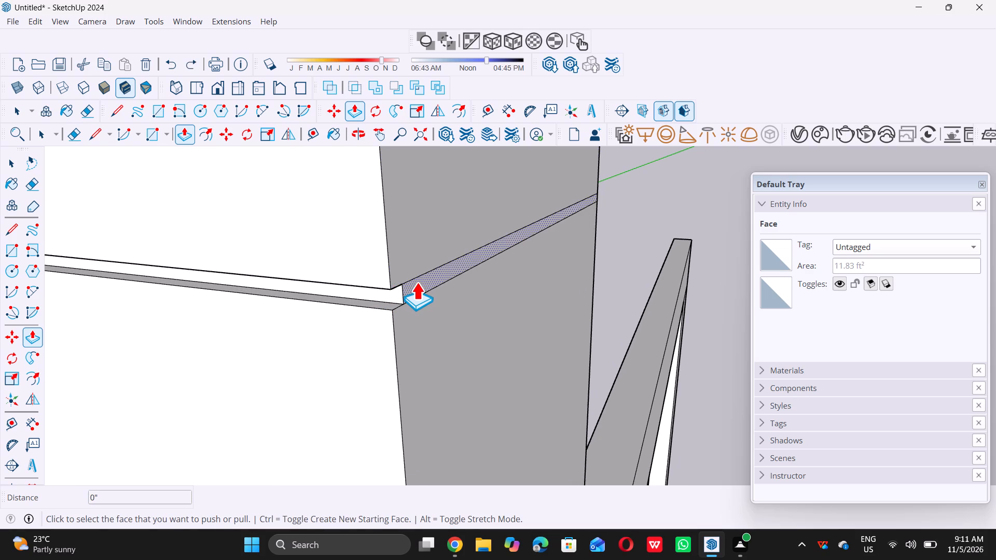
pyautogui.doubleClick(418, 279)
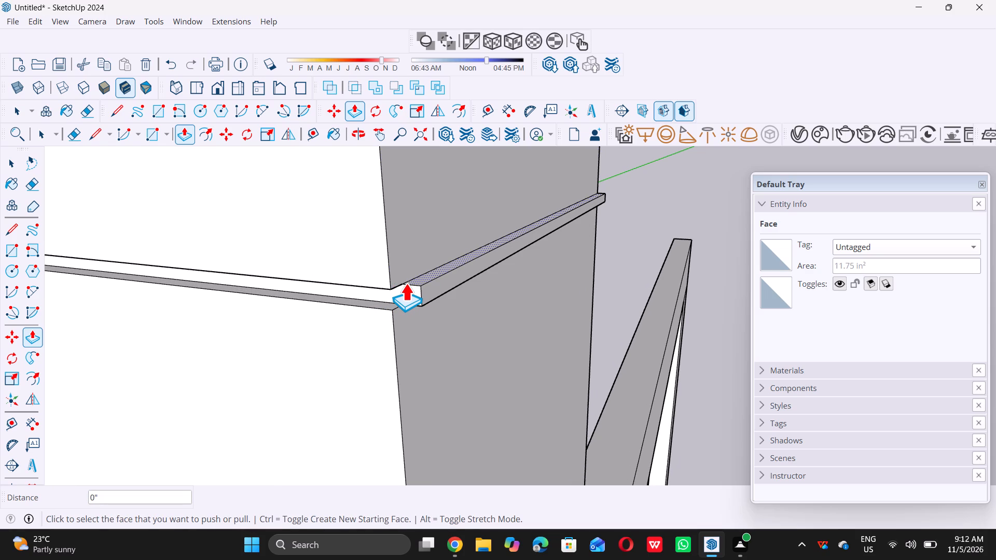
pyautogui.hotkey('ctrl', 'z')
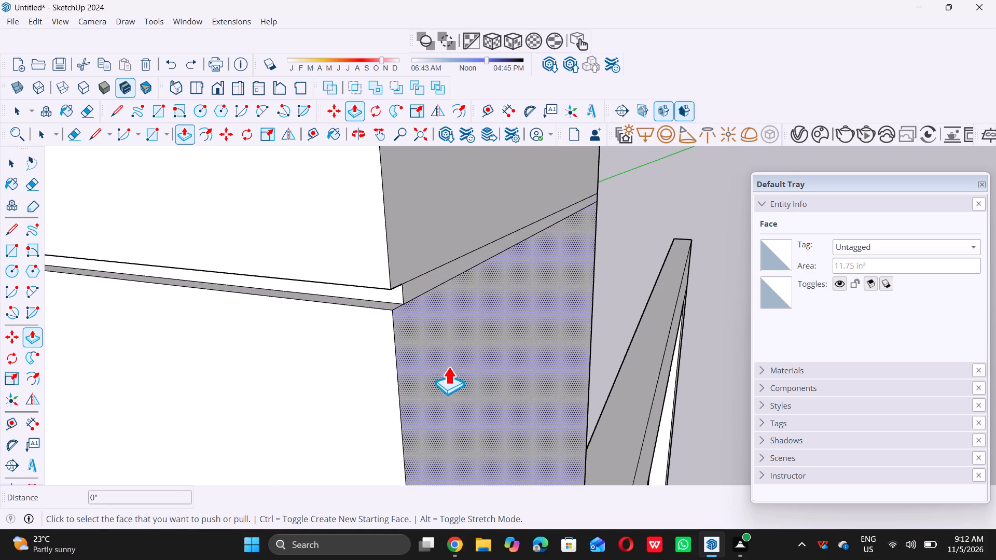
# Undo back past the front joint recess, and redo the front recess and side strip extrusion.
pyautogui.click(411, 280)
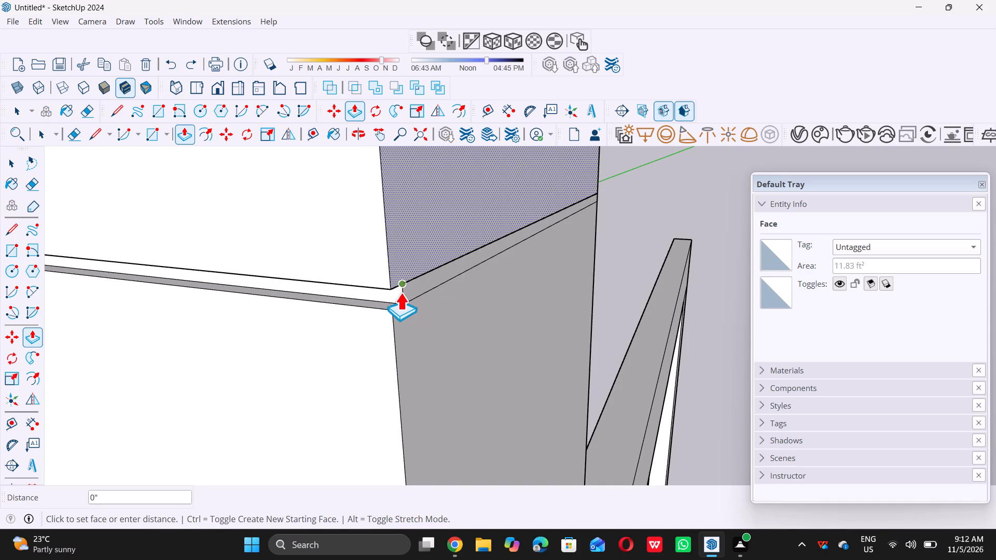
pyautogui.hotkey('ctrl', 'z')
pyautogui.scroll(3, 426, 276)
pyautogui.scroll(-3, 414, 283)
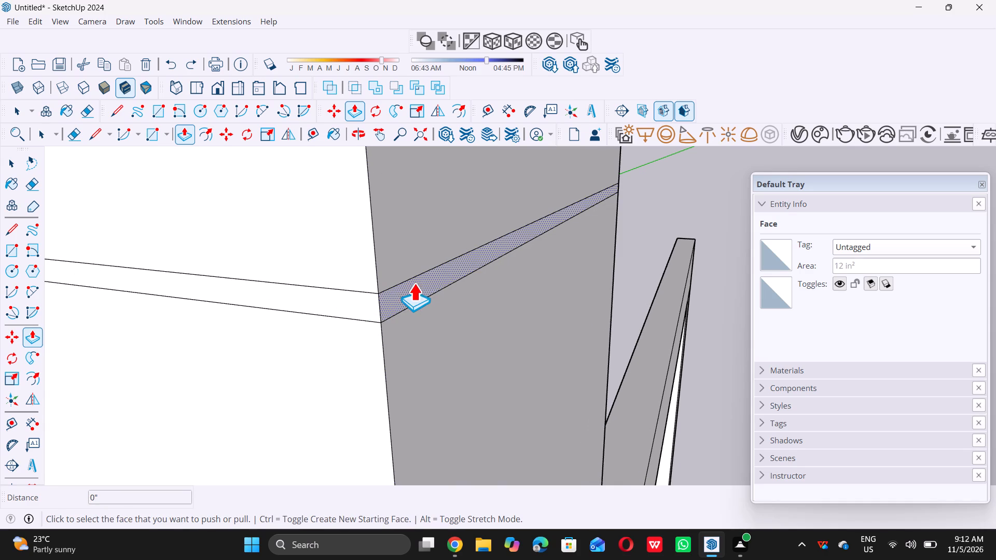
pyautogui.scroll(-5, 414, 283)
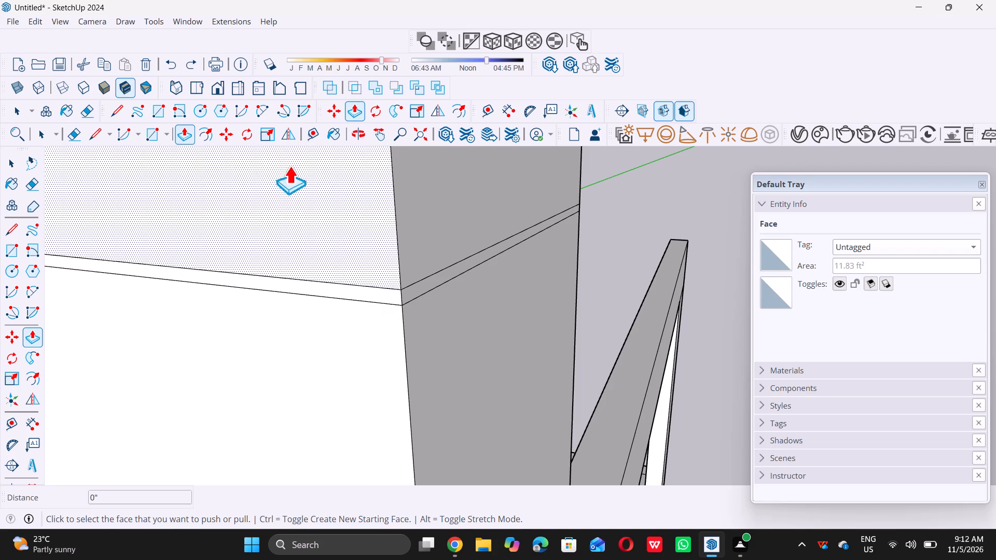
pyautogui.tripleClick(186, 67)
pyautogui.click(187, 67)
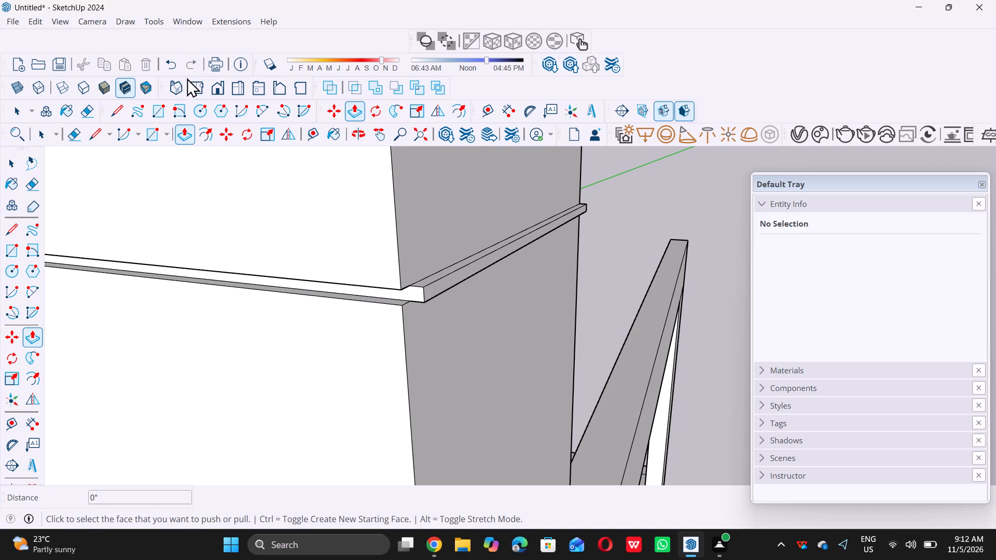
# Push the protruding joint strip on the corner column's side face inward 1" to form a groove.
pyautogui.scroll(5, 432, 285)
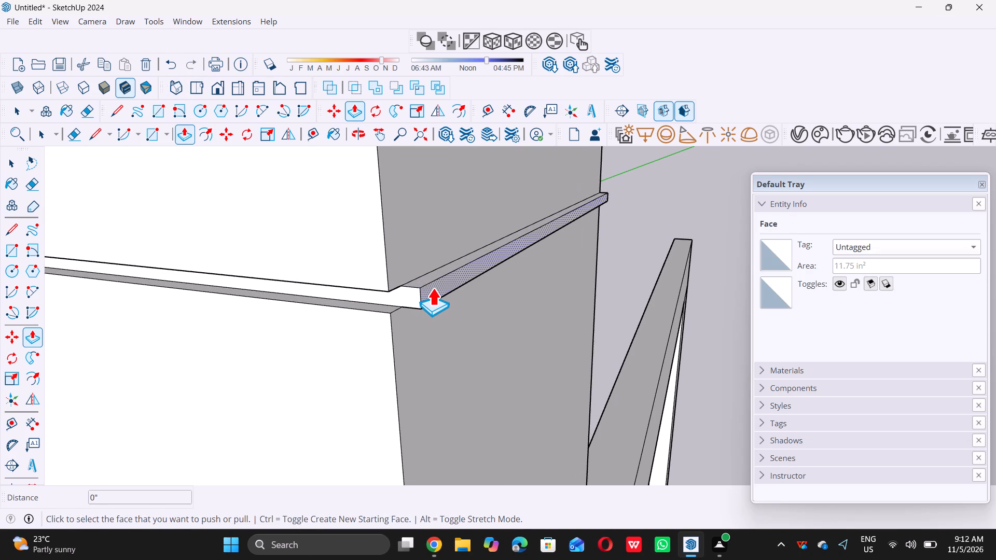
pyautogui.click(430, 293)
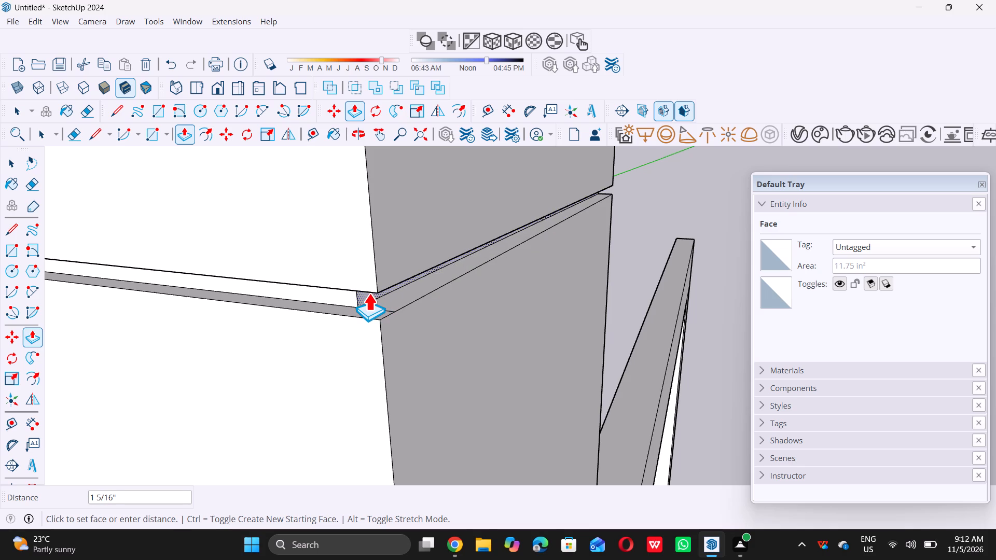
pyautogui.press('1')
pyautogui.hotkey('shift', '"')
pyautogui.press('Return')
pyautogui.press('space')
pyautogui.scroll(-11, 369, 291)
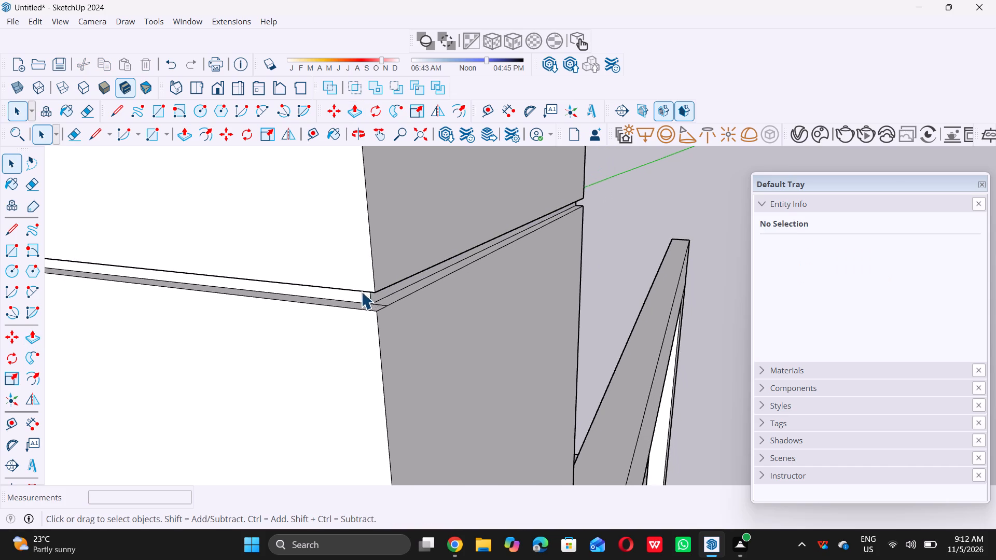
pyautogui.scroll(-11, 361, 291)
pyautogui.doubleClick(624, 208)
# Draw a 9' 11 1/2" by 12' rectangle across the upper front opening, from its top corner to the opposite beam corner.
pyautogui.scroll(-7, 598, 217)
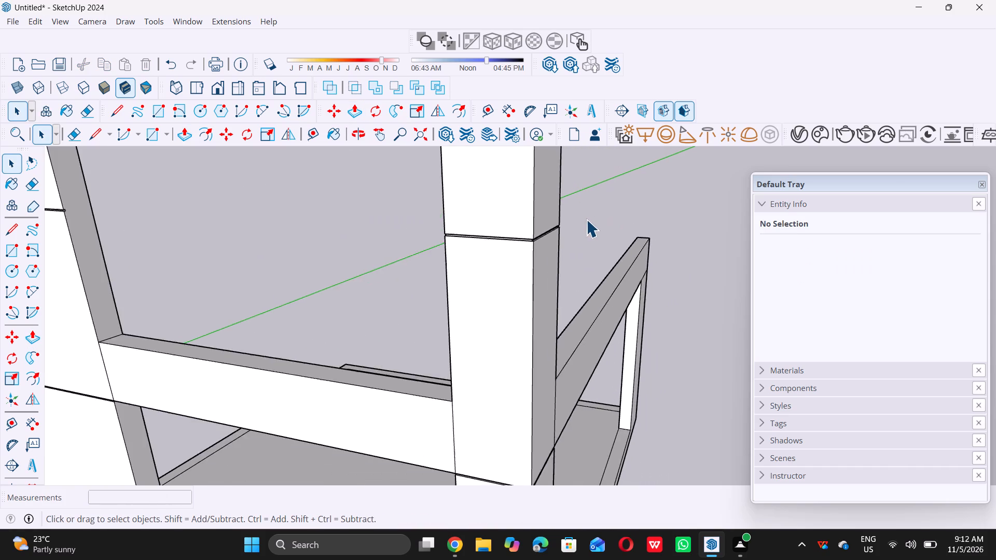
pyautogui.scroll(-5, 586, 219)
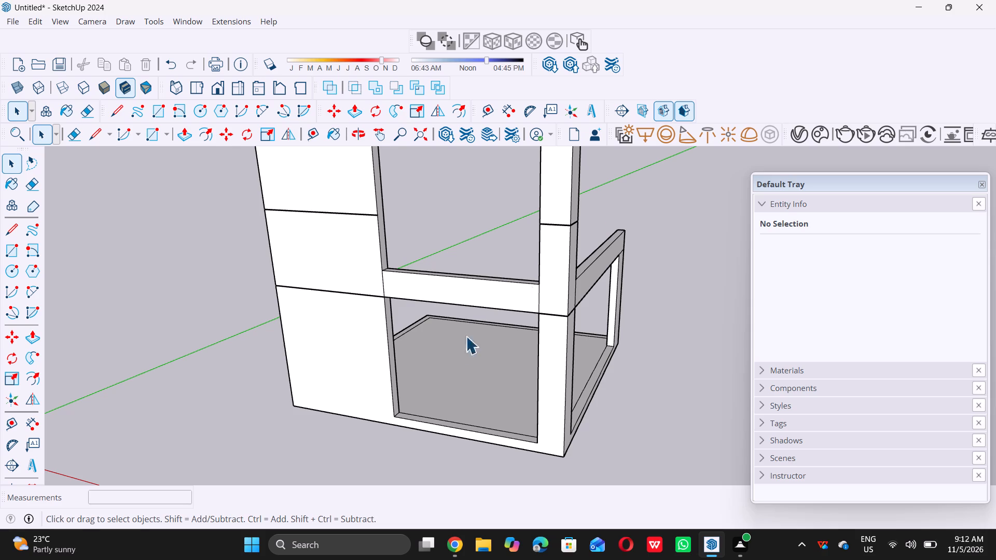
pyautogui.scroll(-8, 459, 343)
pyautogui.moveTo(466, 340); pyautogui.dragTo(518, 291, button='middle')
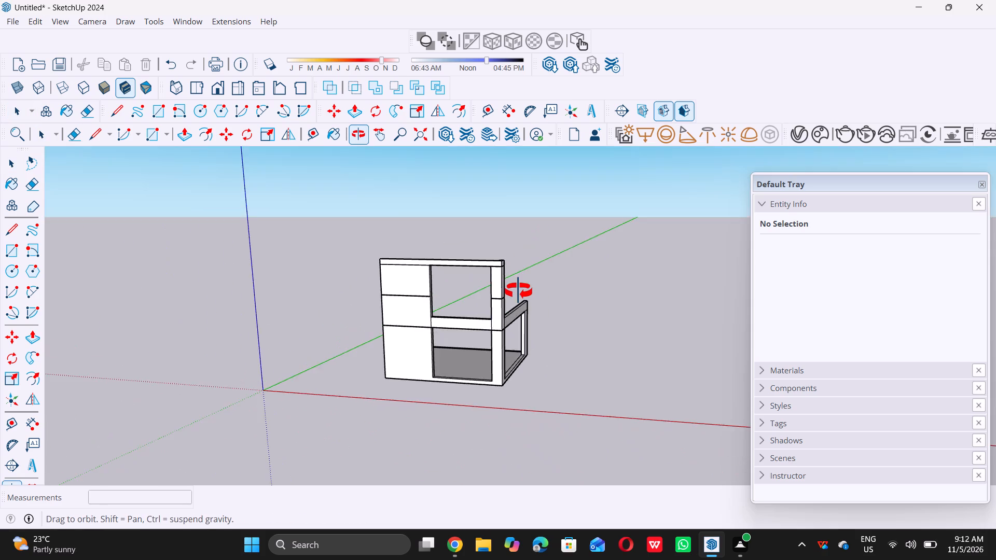
pyautogui.moveTo(518, 291); pyautogui.dragTo(555, 311, button='middle')
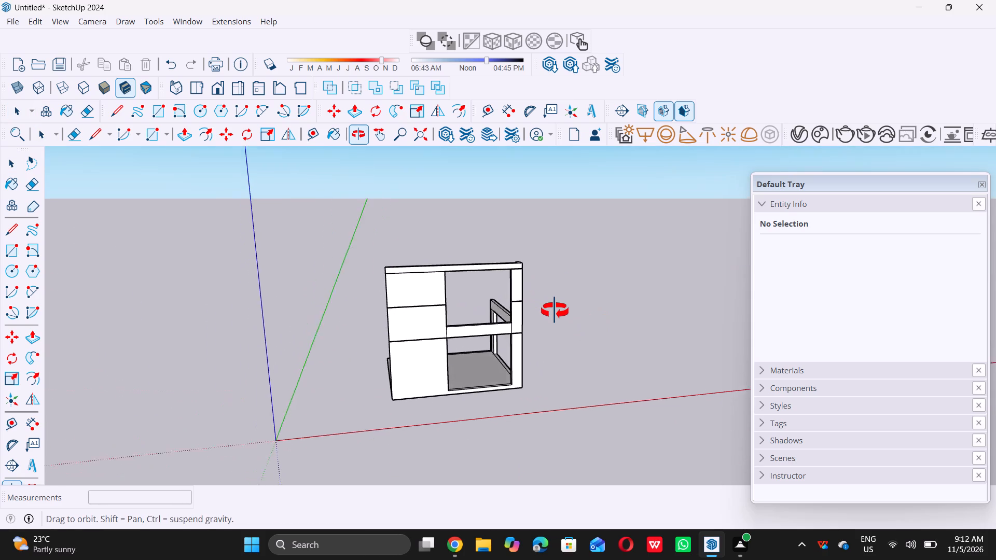
pyautogui.moveTo(555, 311); pyautogui.dragTo(550, 283, button='middle')
pyautogui.scroll(6, 547, 286)
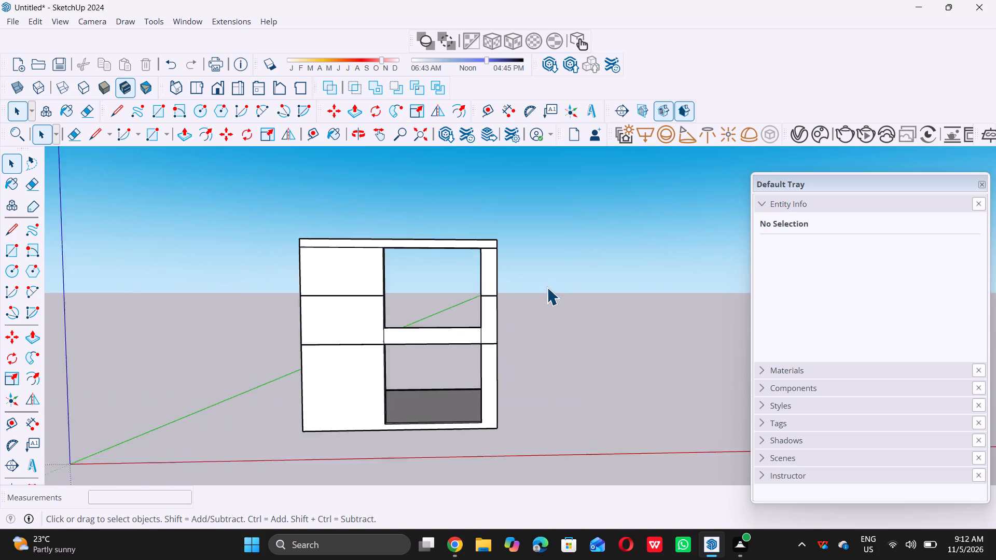
pyautogui.scroll(2, 547, 287)
pyautogui.scroll(1, 321, 284)
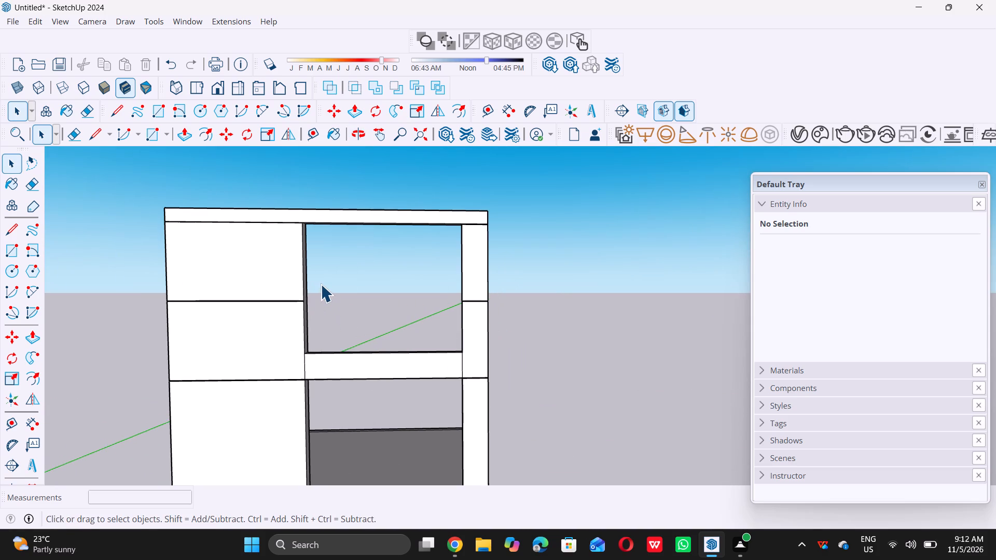
pyautogui.press('r')
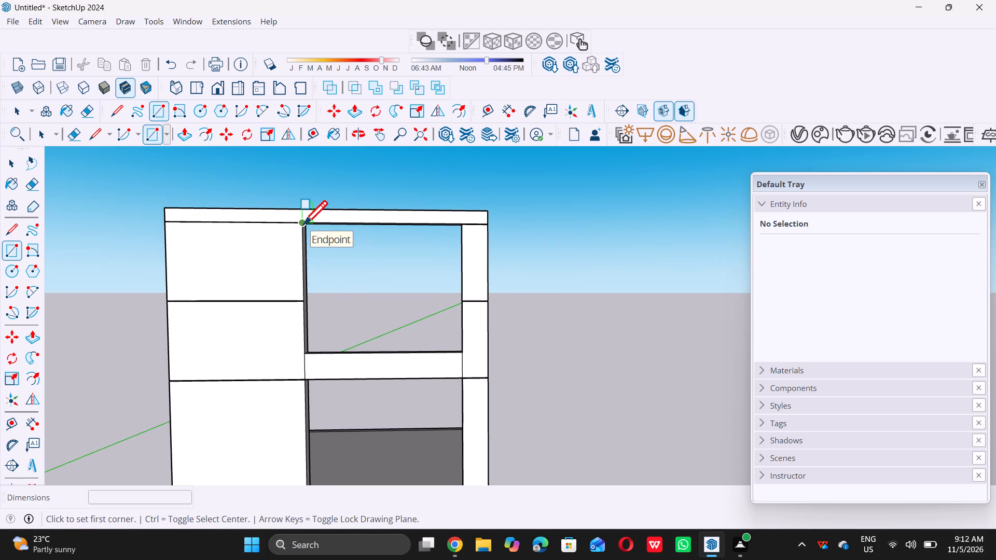
pyautogui.doubleClick(303, 223)
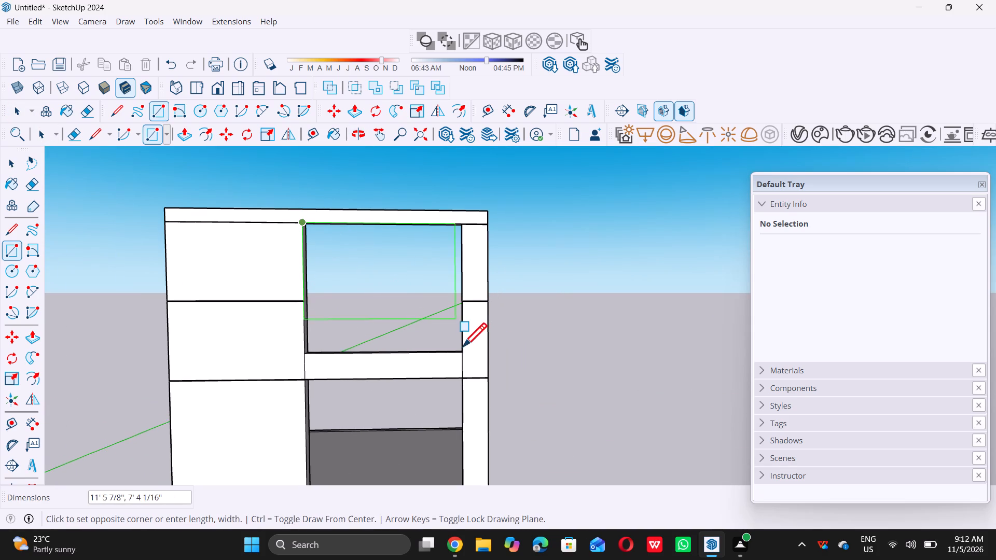
pyautogui.doubleClick(462, 354)
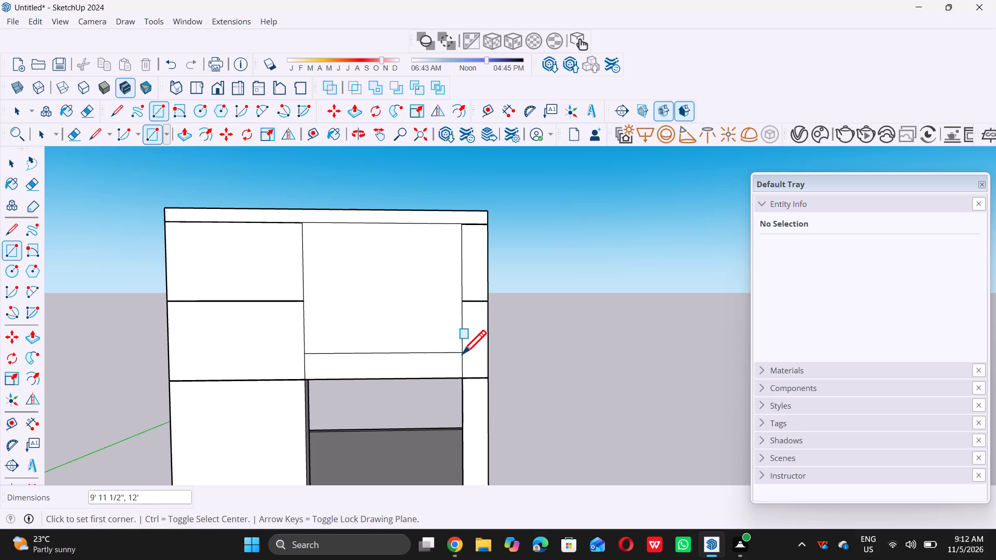
pyautogui.press('space')
# Copy the upper front opening's rectangular face about 29' sideways into the empty space beside the structure.
pyautogui.click(367, 297)
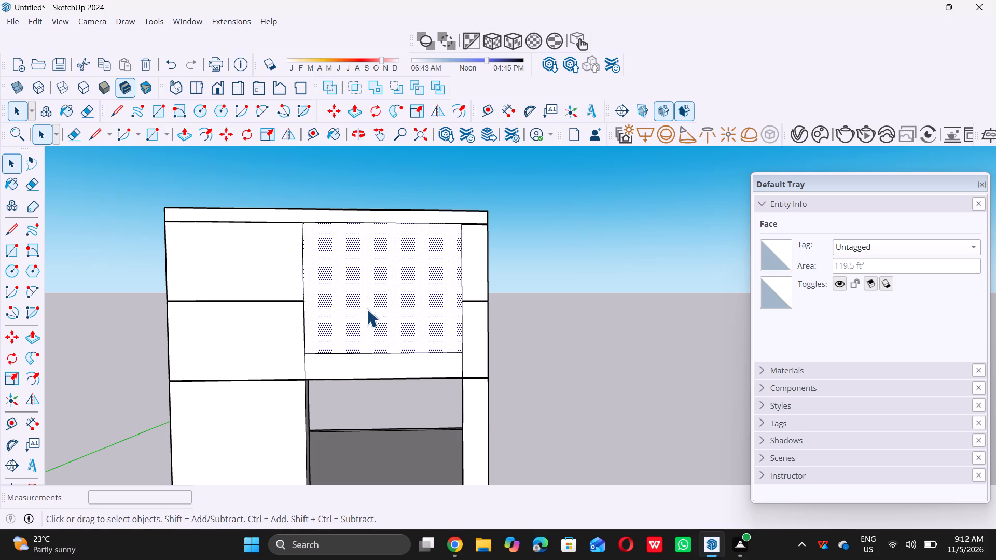
pyautogui.press('m')
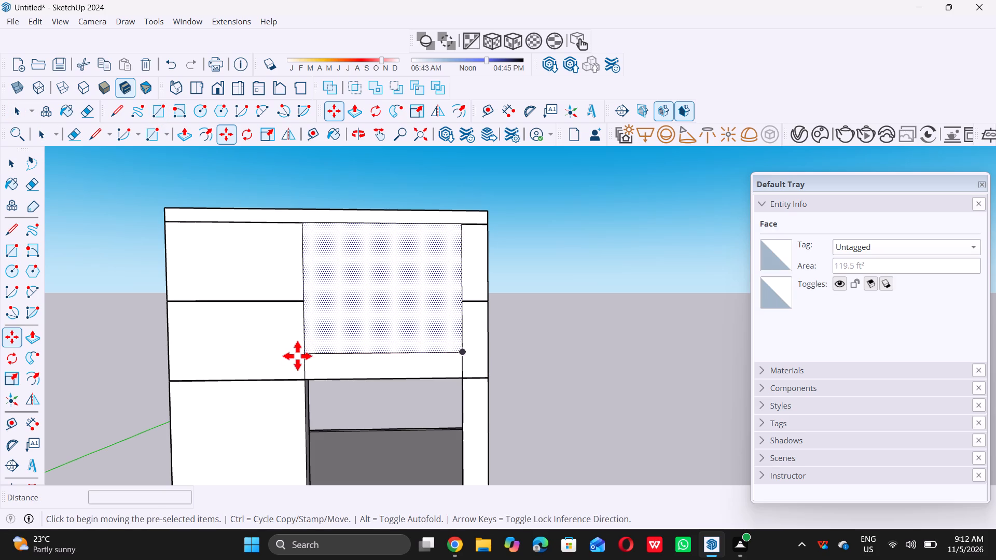
pyautogui.doubleClick(306, 353)
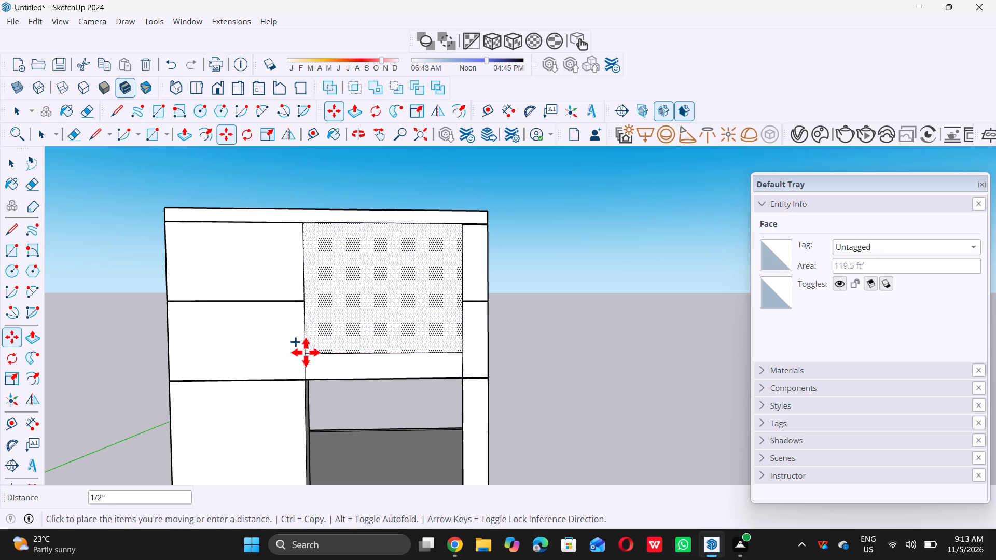
pyautogui.scroll(-2, 306, 352)
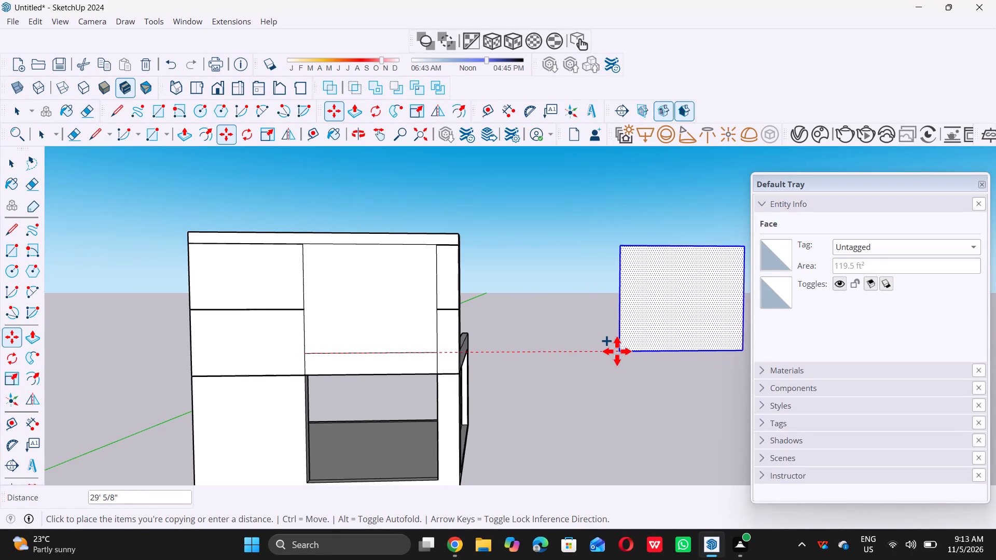
pyautogui.doubleClick(616, 347)
pyautogui.press('space')
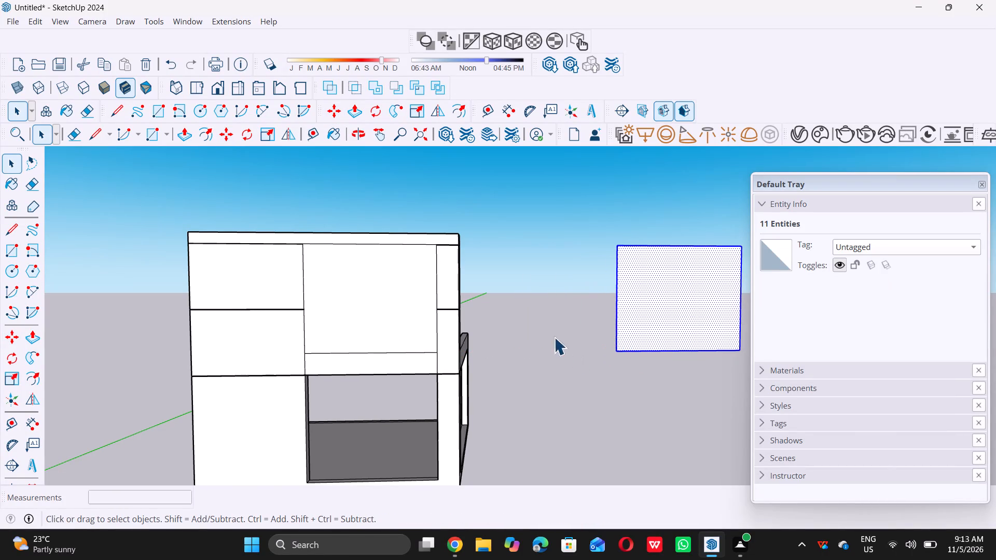
pyautogui.click(534, 305)
# Delete the original face covering the upper front opening, keeping the copied panel beside the structure.
pyautogui.scroll(-4, 521, 254)
pyautogui.moveTo(524, 246); pyautogui.dragTo(491, 324, button='middle')
pyautogui.middleClick(489, 325)
pyautogui.scroll(2, 430, 300)
pyautogui.click(428, 297)
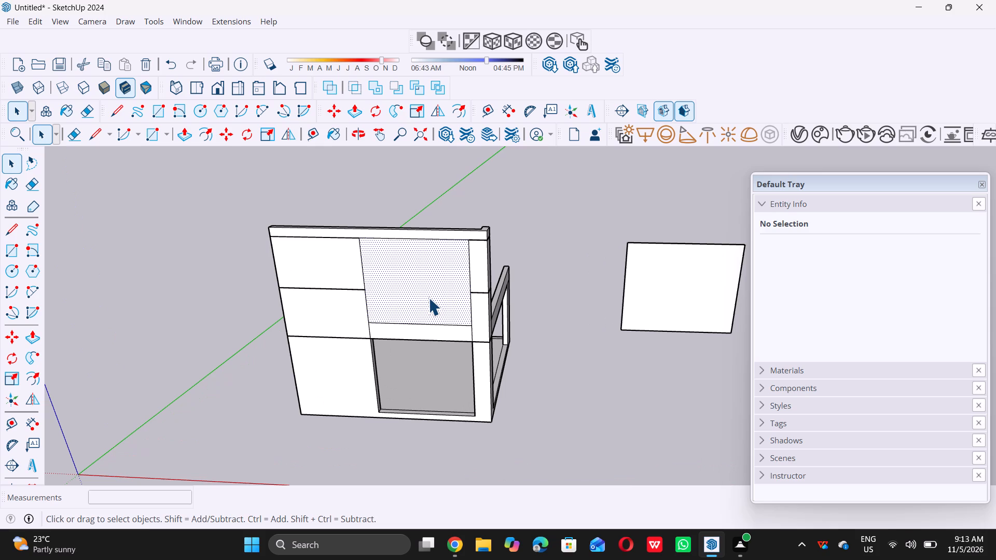
pyautogui.press('Delete')
# Draw a vertical line down the middle of the detached panel, from its top edge midpoint to its bottom edge midpoint.
pyautogui.scroll(-5, 428, 297)
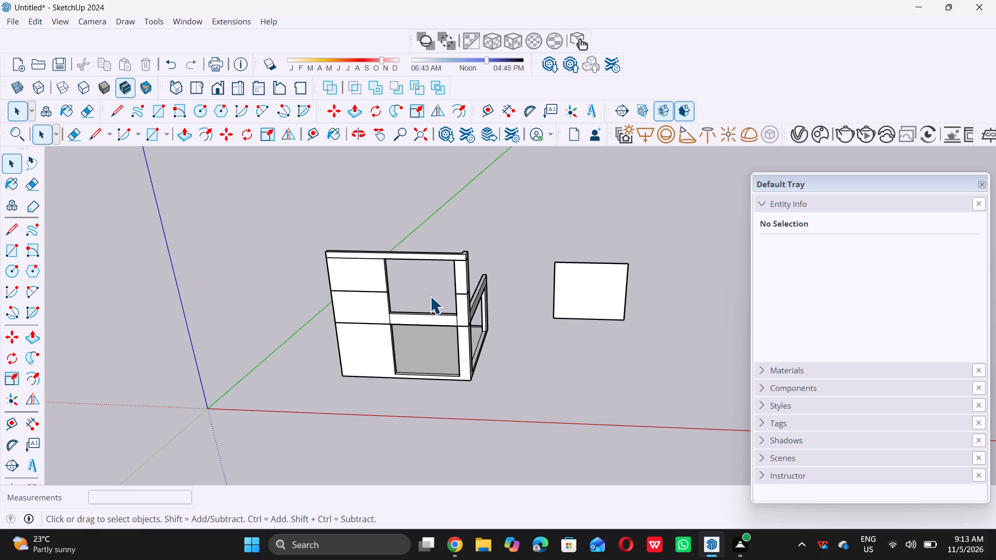
pyautogui.scroll(-4, 389, 286)
pyautogui.moveTo(517, 312); pyautogui.dragTo(521, 290, button='middle')
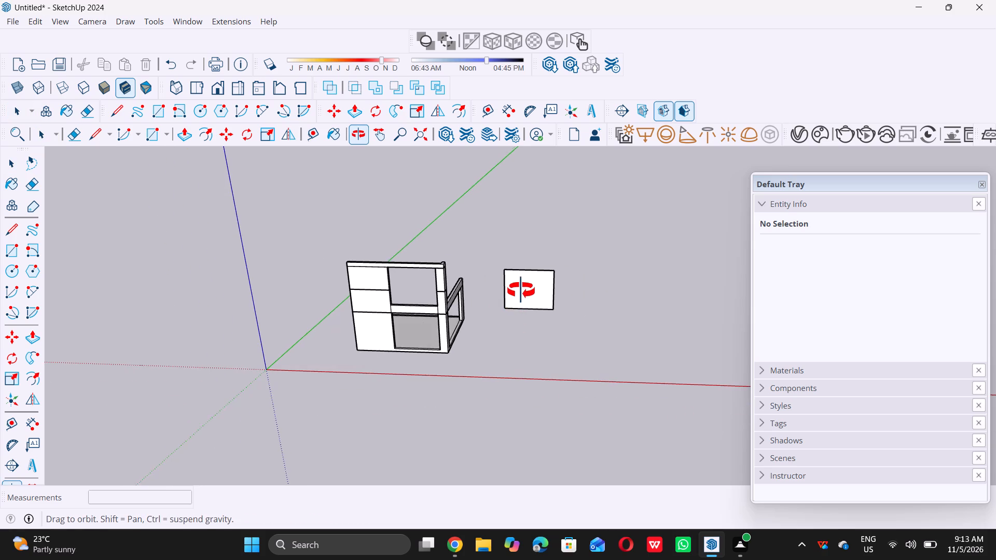
pyautogui.moveTo(521, 290); pyautogui.dragTo(519, 281, button='middle')
pyautogui.scroll(7, 519, 283)
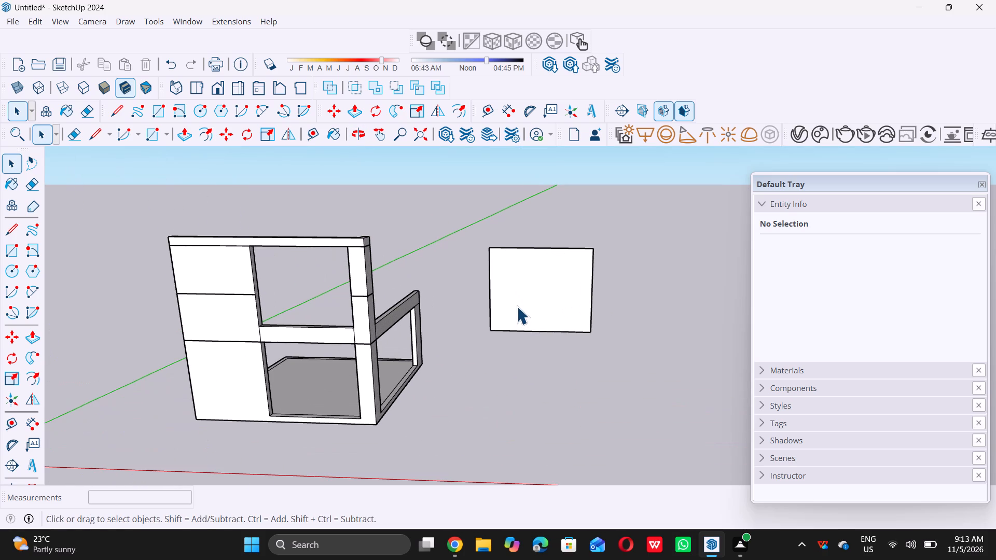
pyautogui.moveTo(514, 302); pyautogui.dragTo(513, 285, button='middle')
pyautogui.scroll(2, 517, 290)
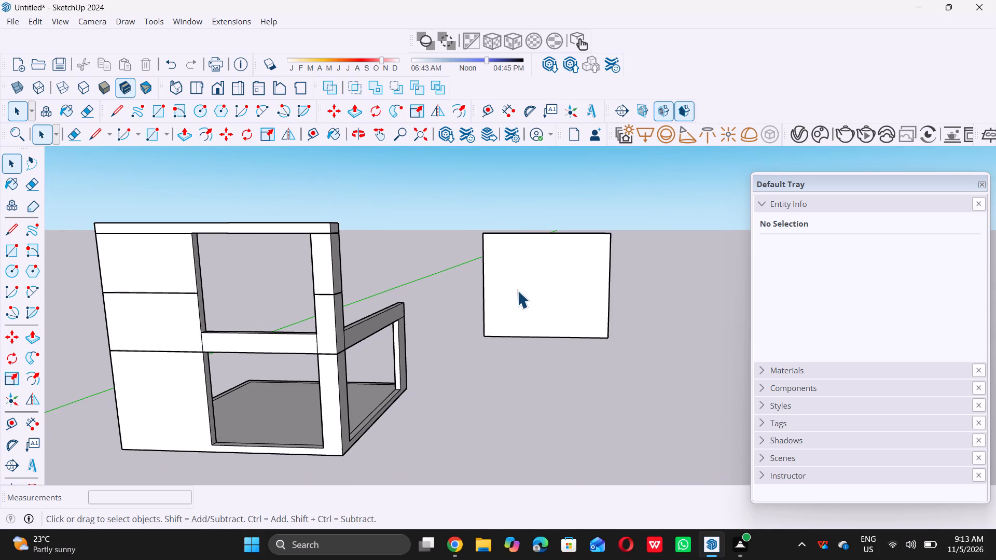
pyautogui.press('l')
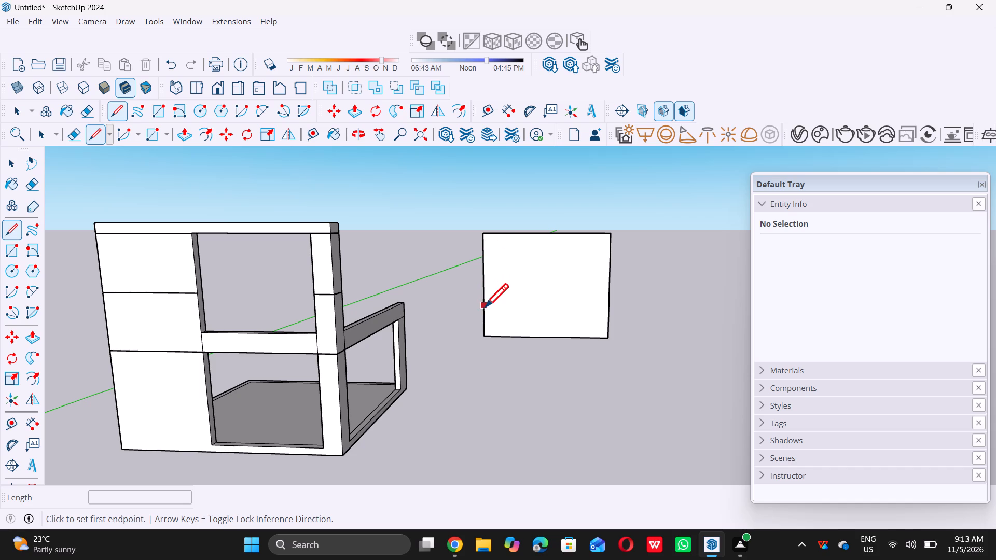
pyautogui.doubleClick(547, 230)
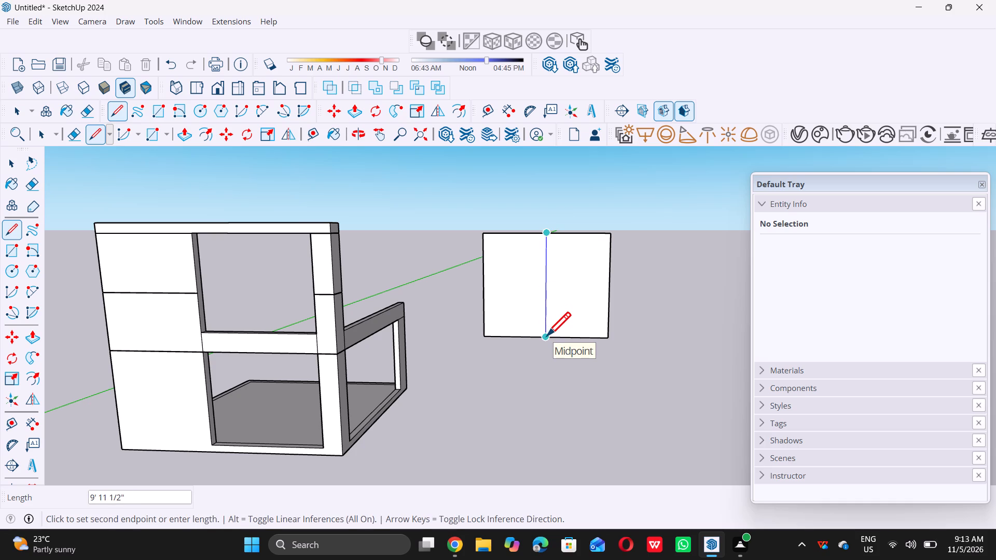
pyautogui.click(547, 335)
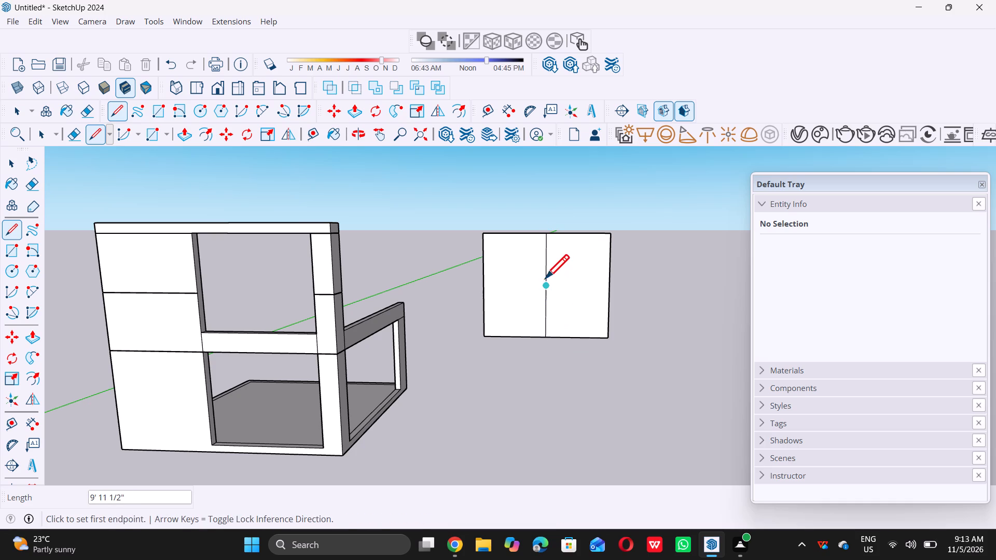
# Draw a horizontal line across the detached panel through the vertical line's midpoint, as two 6' segments reaching both side edges.
pyautogui.tripleClick(547, 286)
pyautogui.click(547, 286)
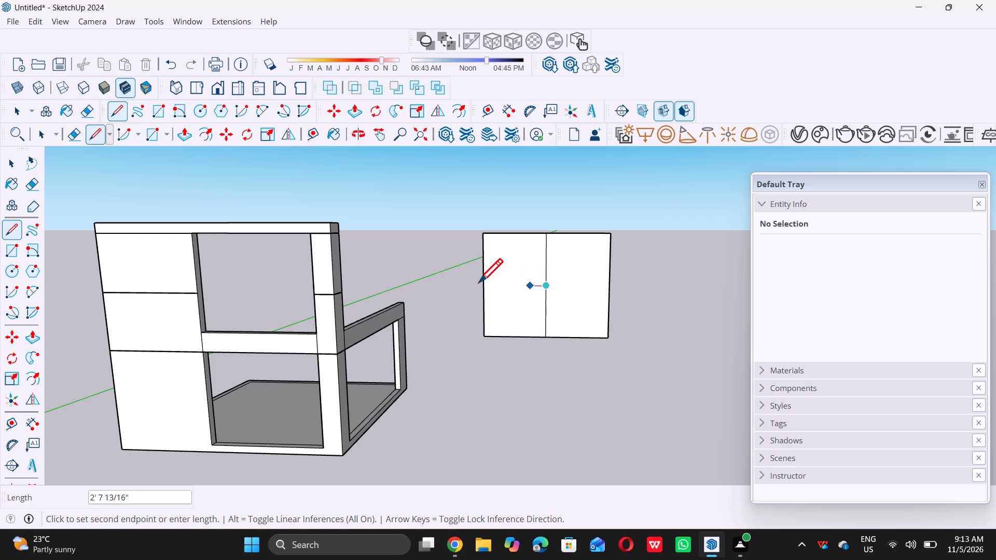
pyautogui.click(483, 286)
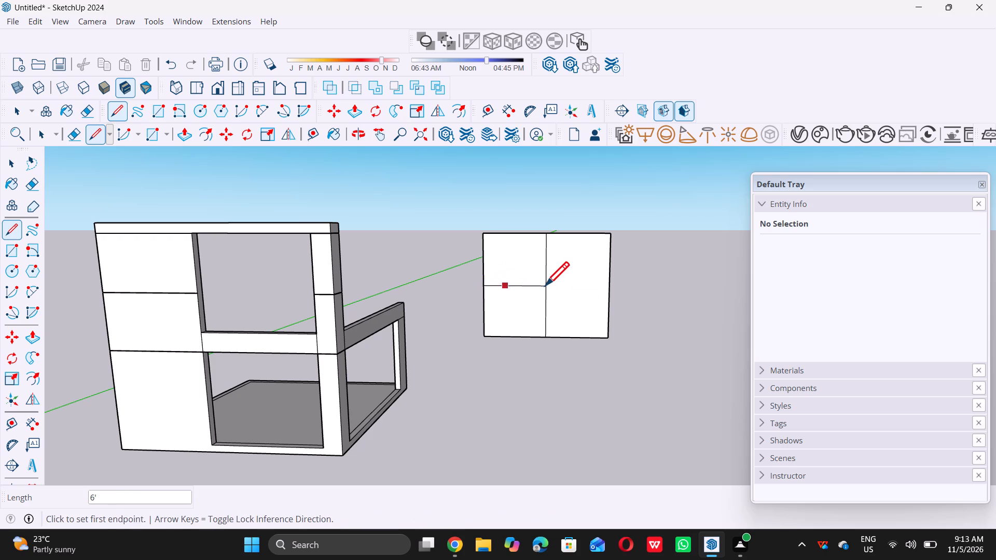
pyautogui.click(549, 284)
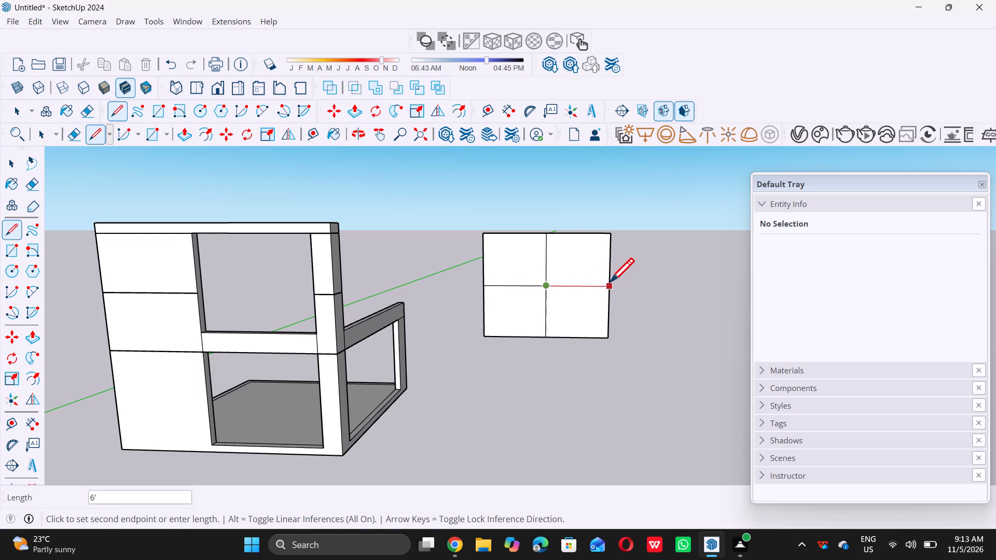
pyautogui.click(608, 283)
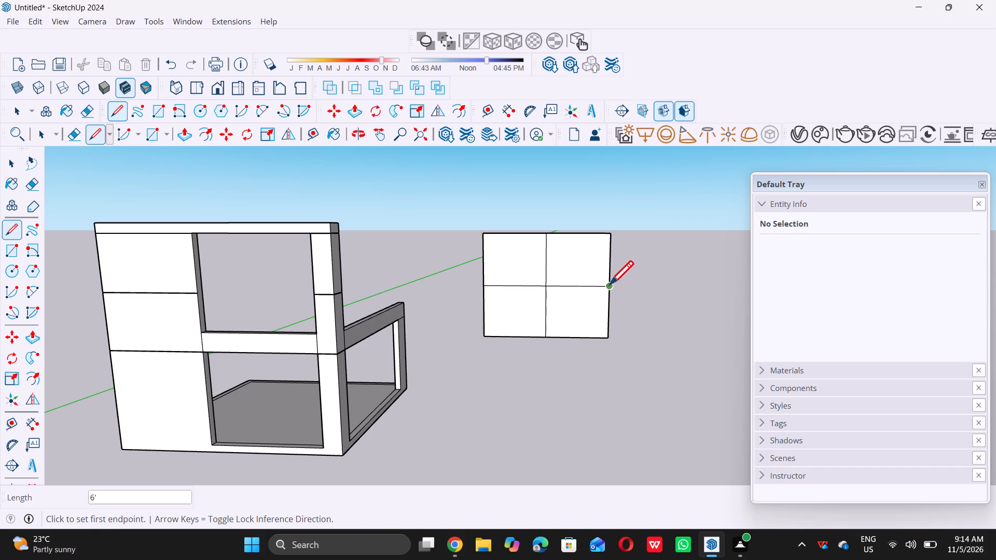
pyautogui.press('space')
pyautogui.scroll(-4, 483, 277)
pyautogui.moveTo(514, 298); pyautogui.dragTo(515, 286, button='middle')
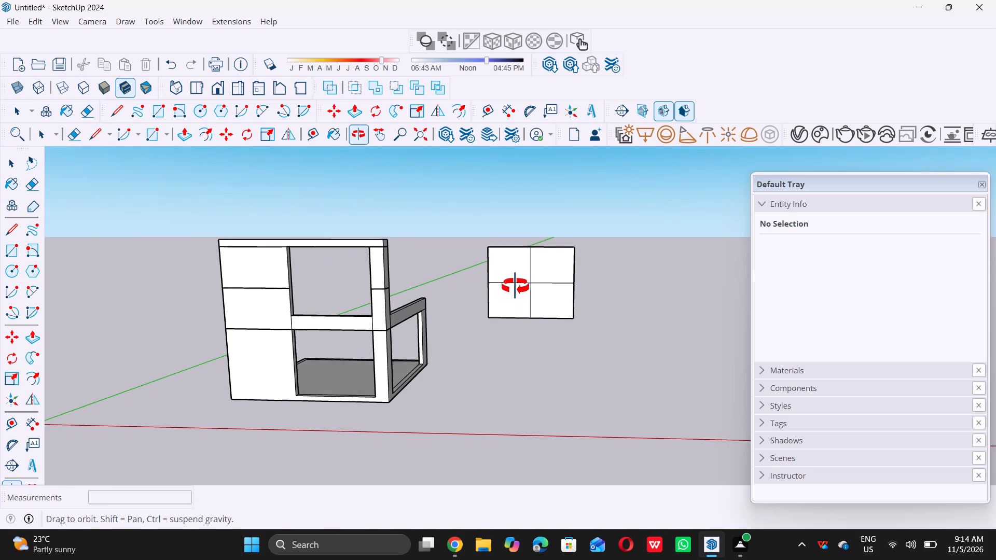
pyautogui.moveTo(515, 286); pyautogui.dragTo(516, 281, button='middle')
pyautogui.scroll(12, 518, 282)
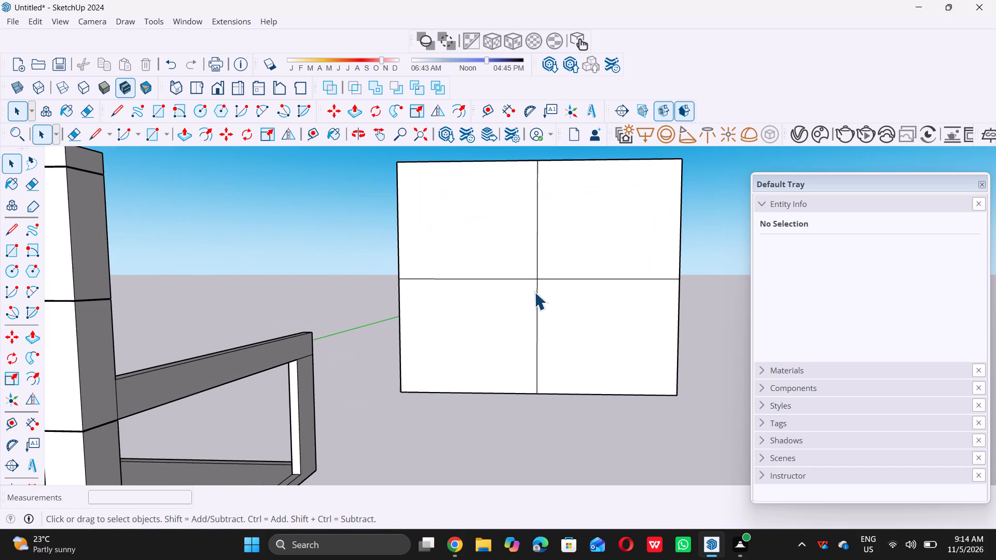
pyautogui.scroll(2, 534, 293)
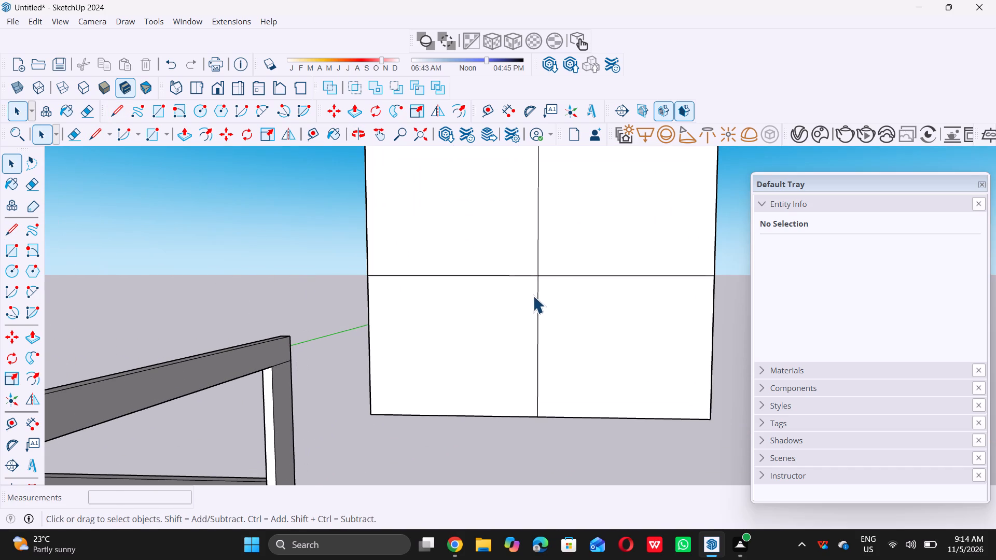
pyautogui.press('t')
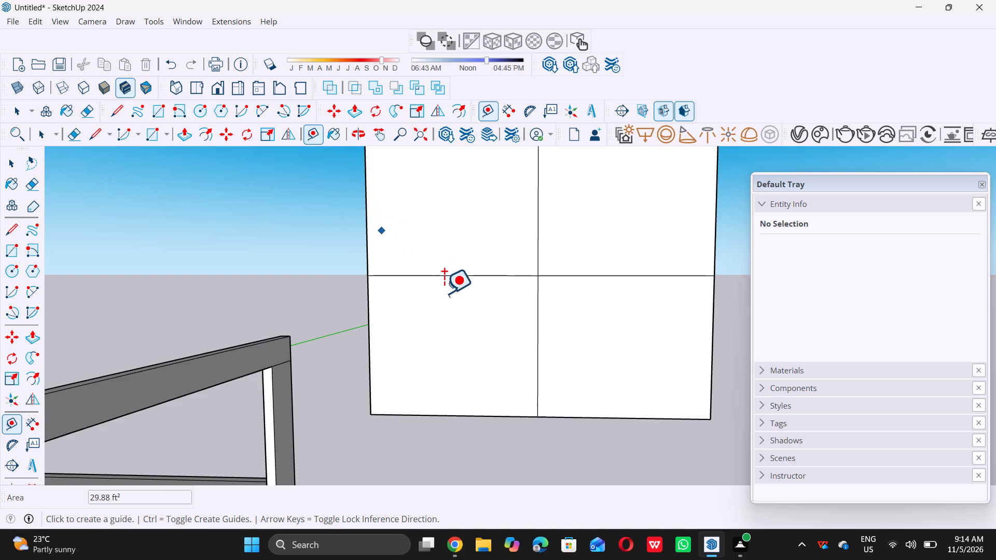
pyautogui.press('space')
# Erase both segments of the vertical centre line on the detached panel, leaving only the horizontal dividing line.
pyautogui.scroll(-3, 448, 306)
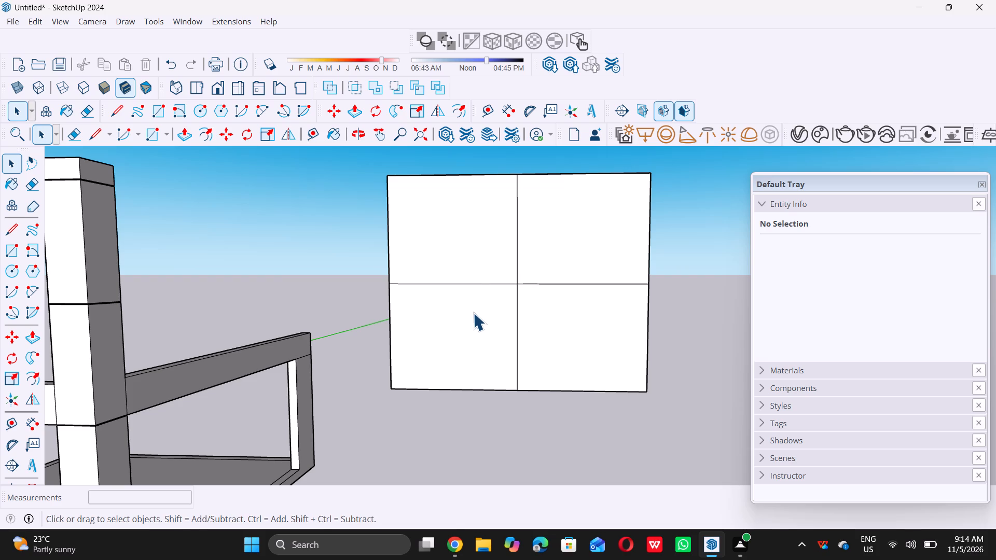
pyautogui.press('e')
pyautogui.click(518, 240)
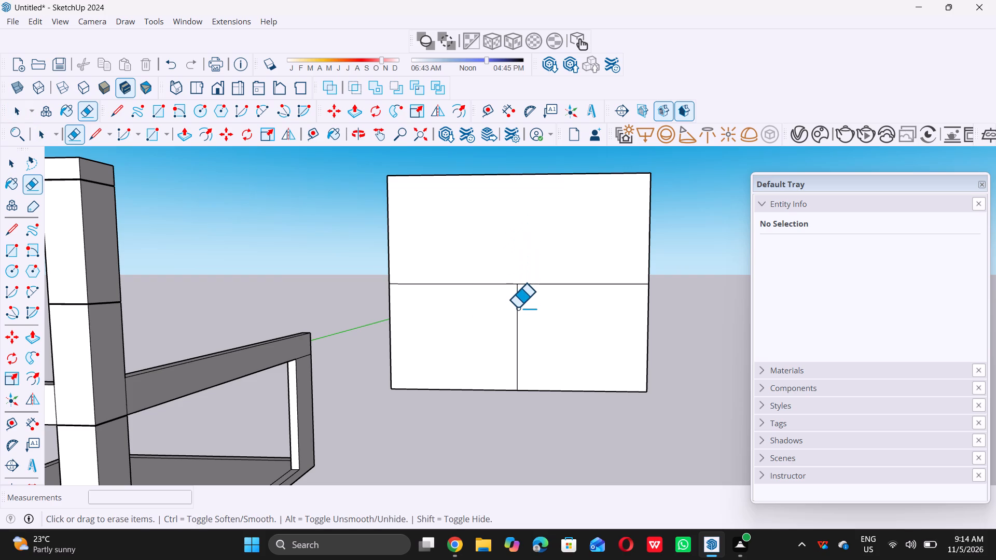
pyautogui.doubleClick(517, 307)
pyautogui.press('space')
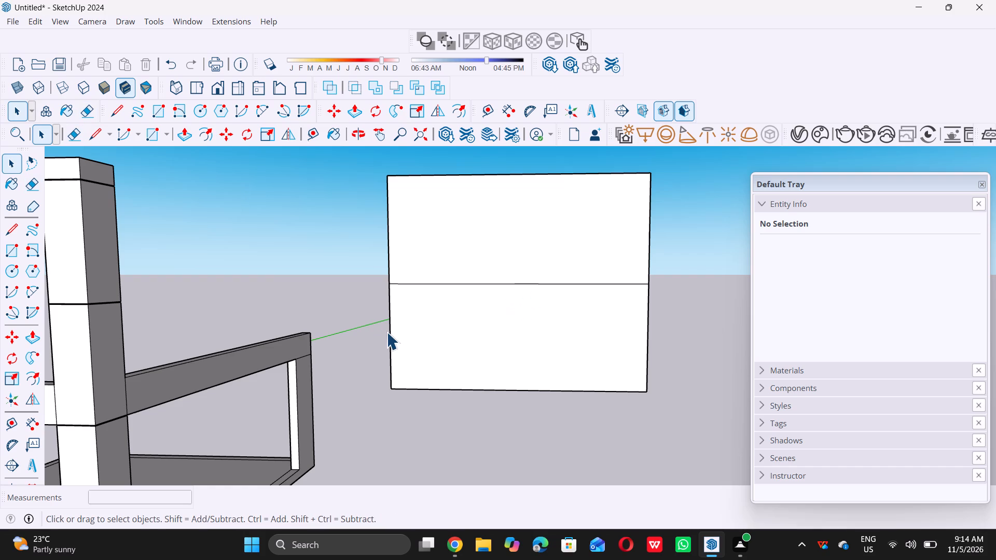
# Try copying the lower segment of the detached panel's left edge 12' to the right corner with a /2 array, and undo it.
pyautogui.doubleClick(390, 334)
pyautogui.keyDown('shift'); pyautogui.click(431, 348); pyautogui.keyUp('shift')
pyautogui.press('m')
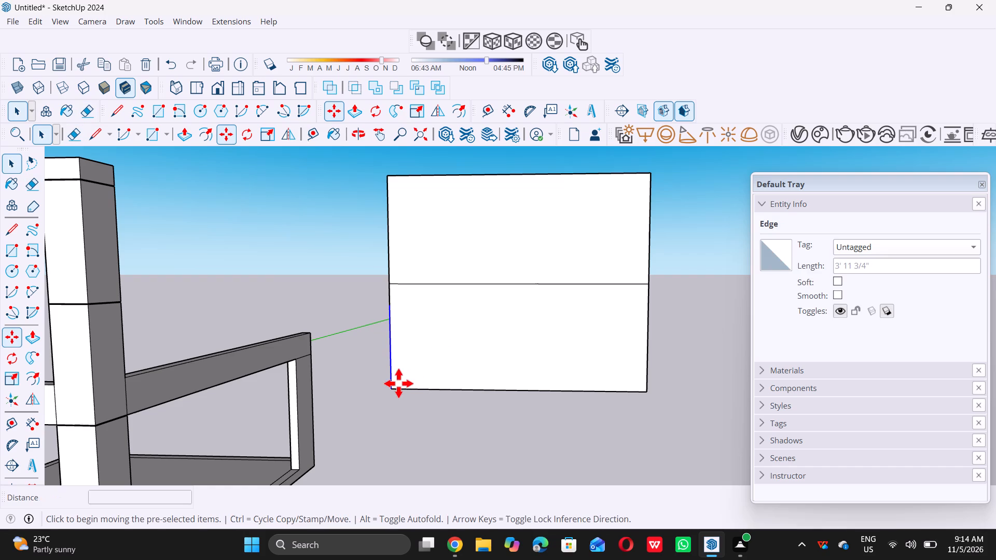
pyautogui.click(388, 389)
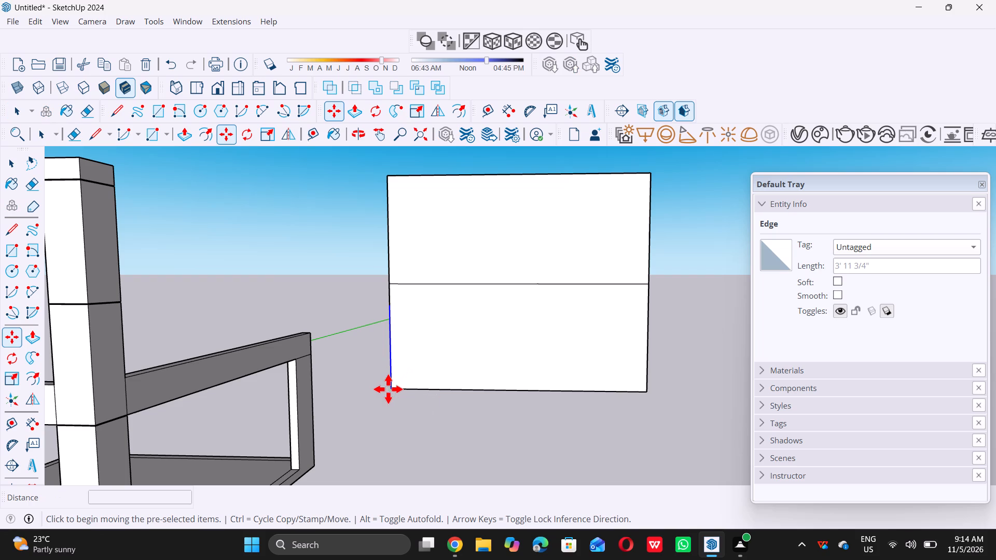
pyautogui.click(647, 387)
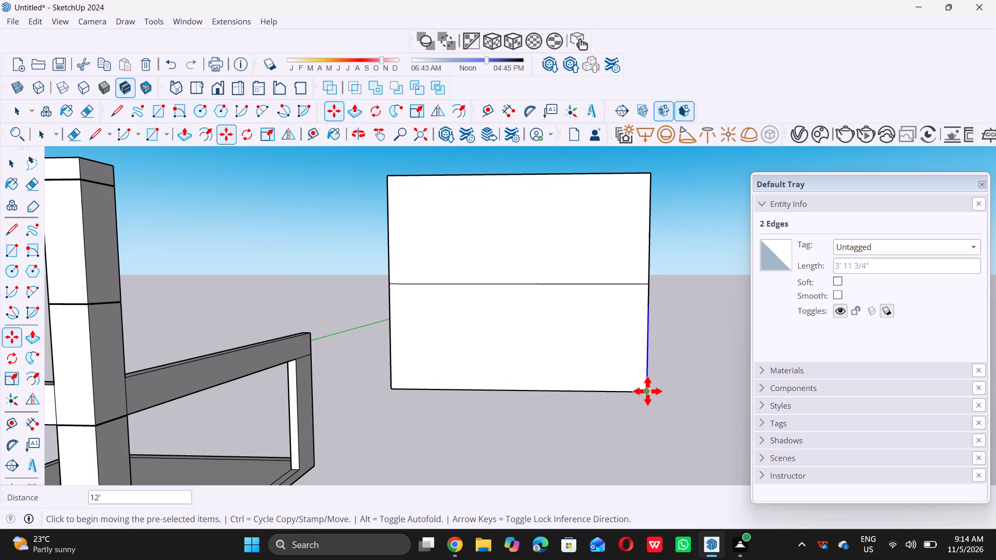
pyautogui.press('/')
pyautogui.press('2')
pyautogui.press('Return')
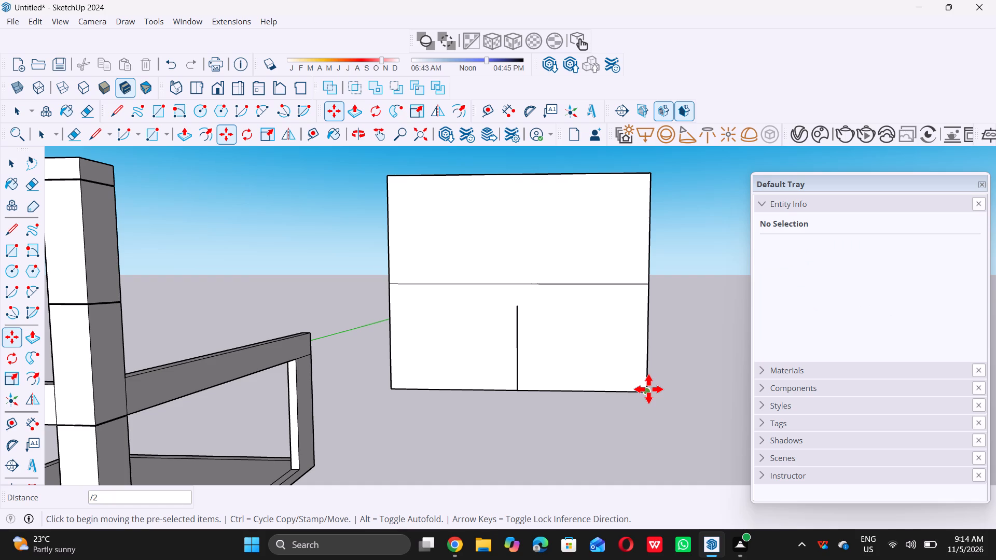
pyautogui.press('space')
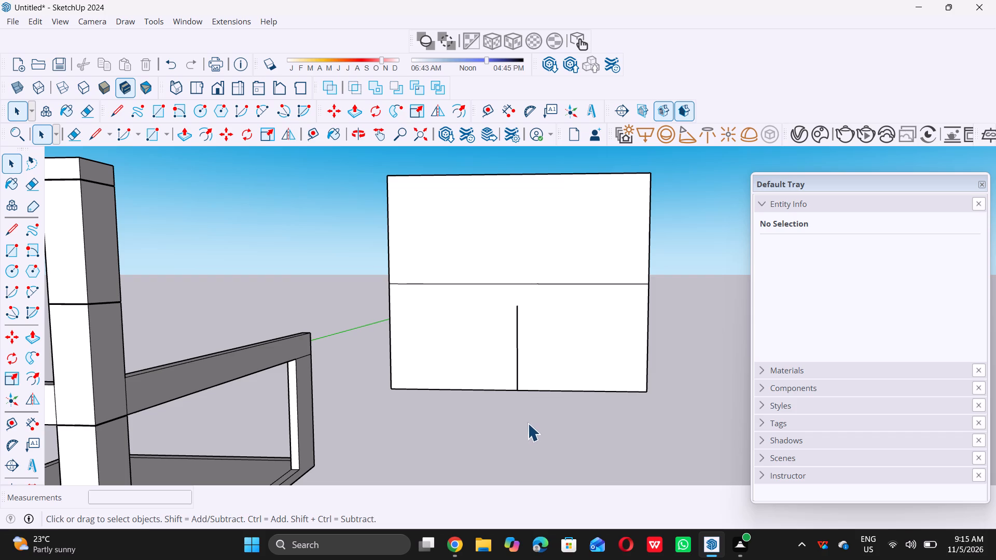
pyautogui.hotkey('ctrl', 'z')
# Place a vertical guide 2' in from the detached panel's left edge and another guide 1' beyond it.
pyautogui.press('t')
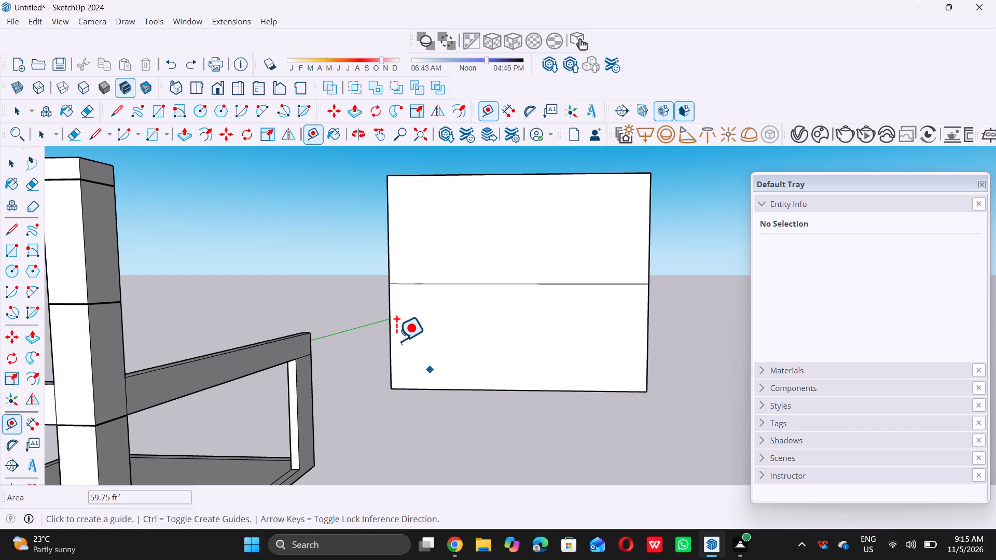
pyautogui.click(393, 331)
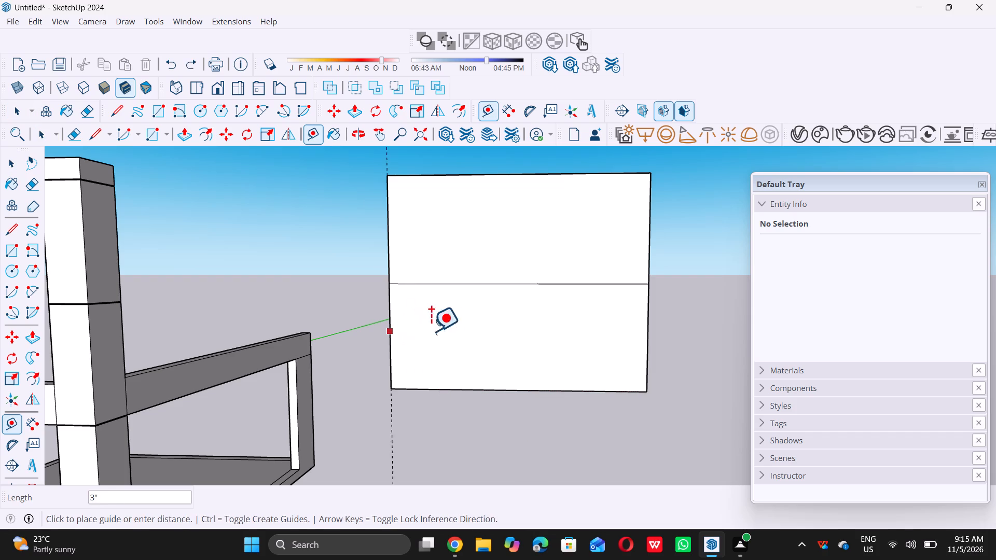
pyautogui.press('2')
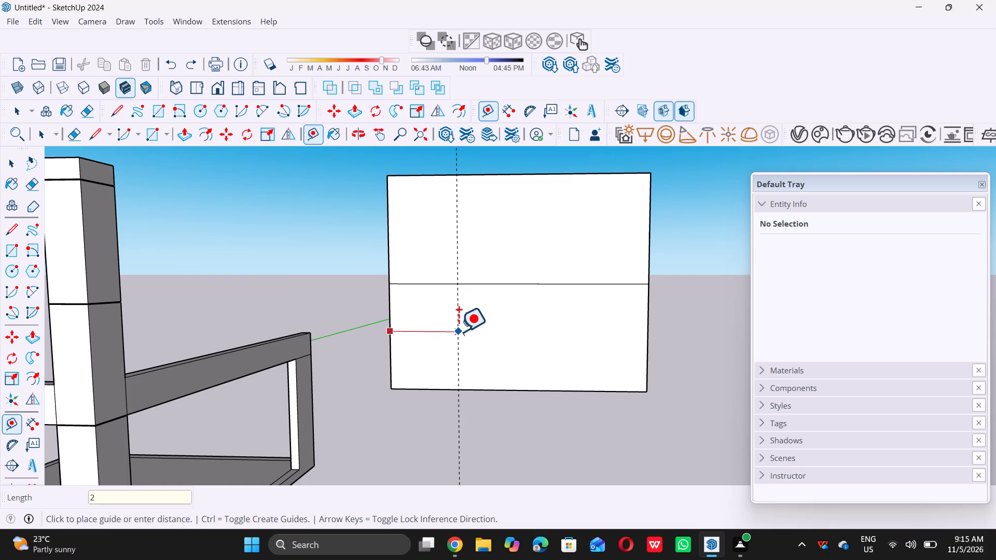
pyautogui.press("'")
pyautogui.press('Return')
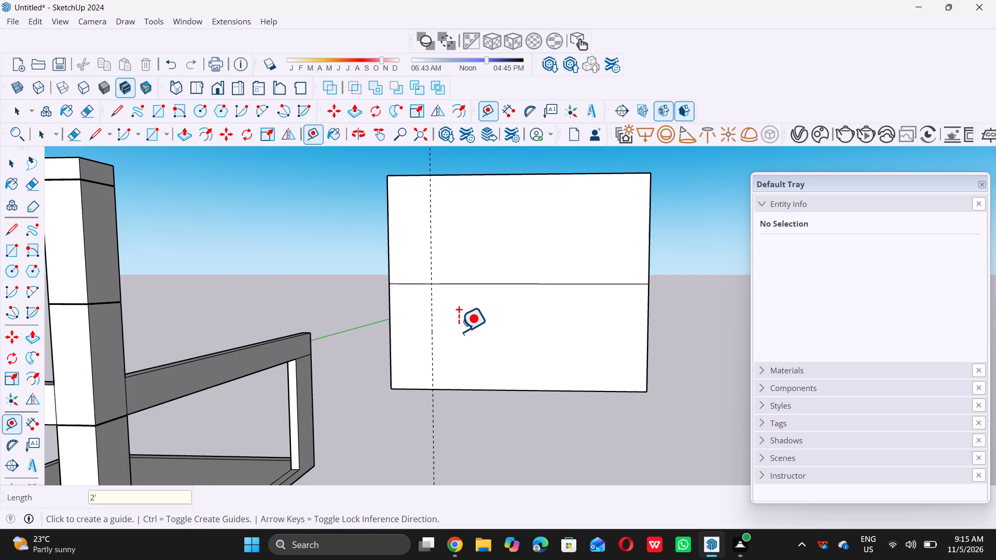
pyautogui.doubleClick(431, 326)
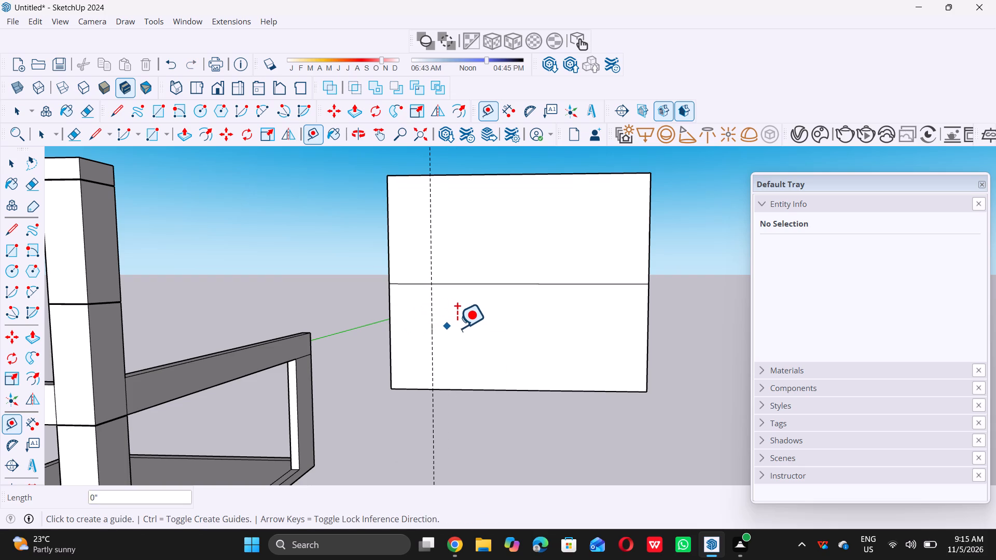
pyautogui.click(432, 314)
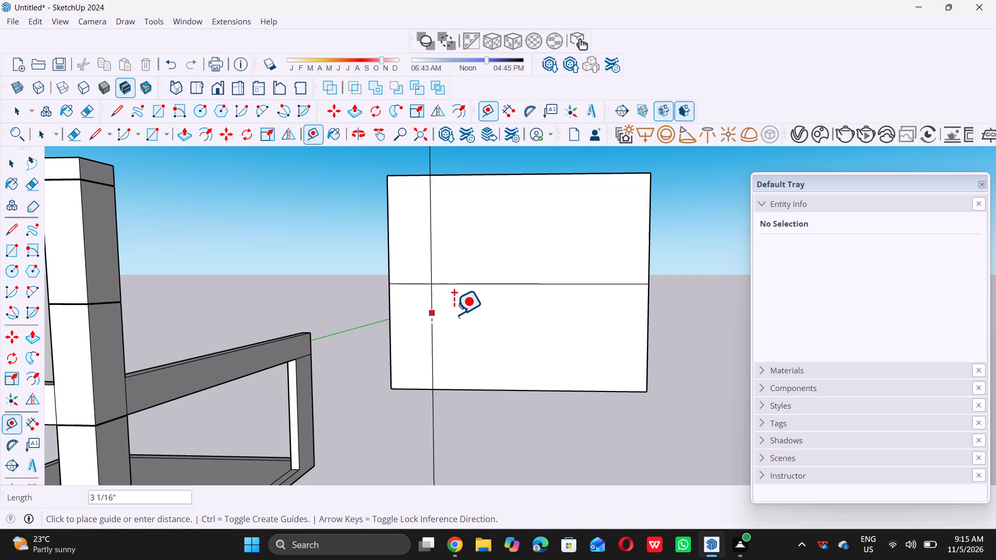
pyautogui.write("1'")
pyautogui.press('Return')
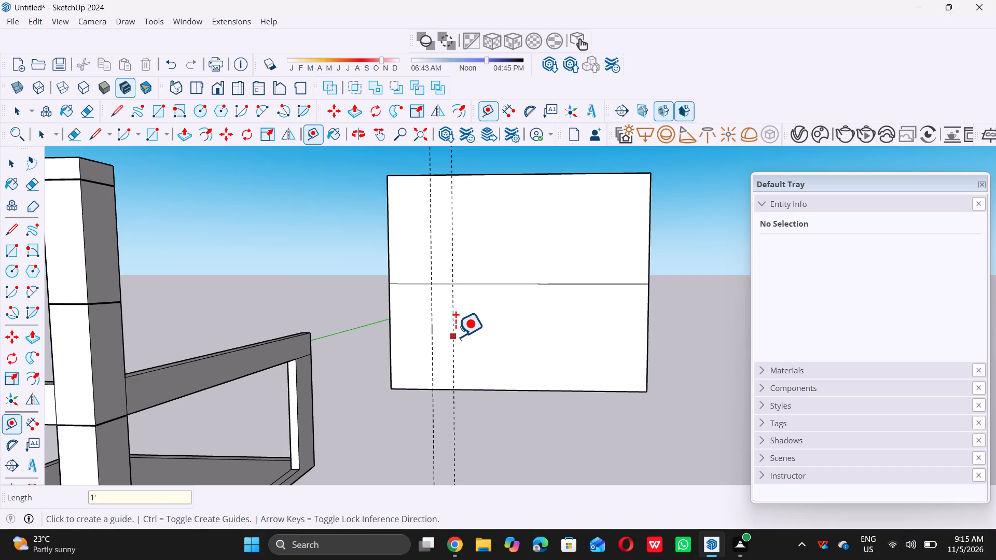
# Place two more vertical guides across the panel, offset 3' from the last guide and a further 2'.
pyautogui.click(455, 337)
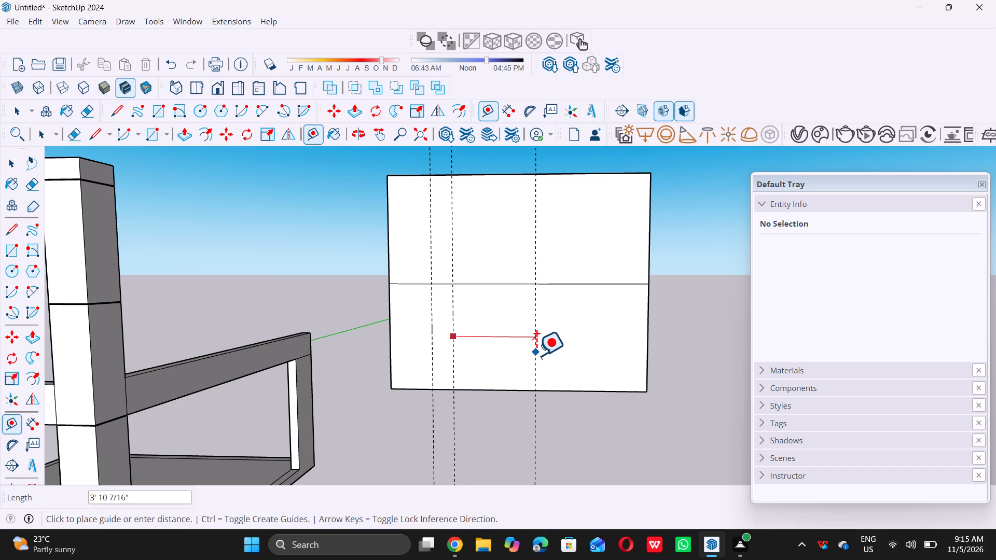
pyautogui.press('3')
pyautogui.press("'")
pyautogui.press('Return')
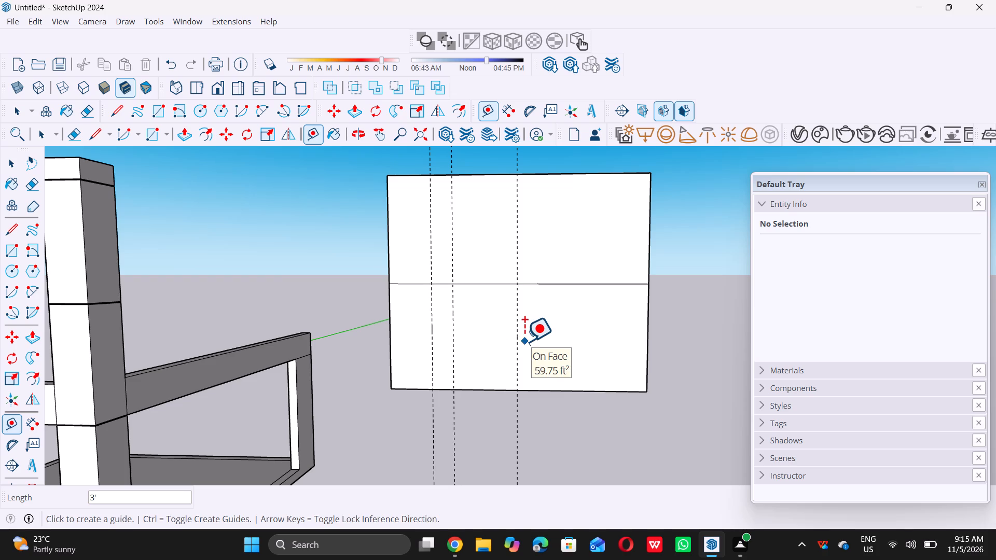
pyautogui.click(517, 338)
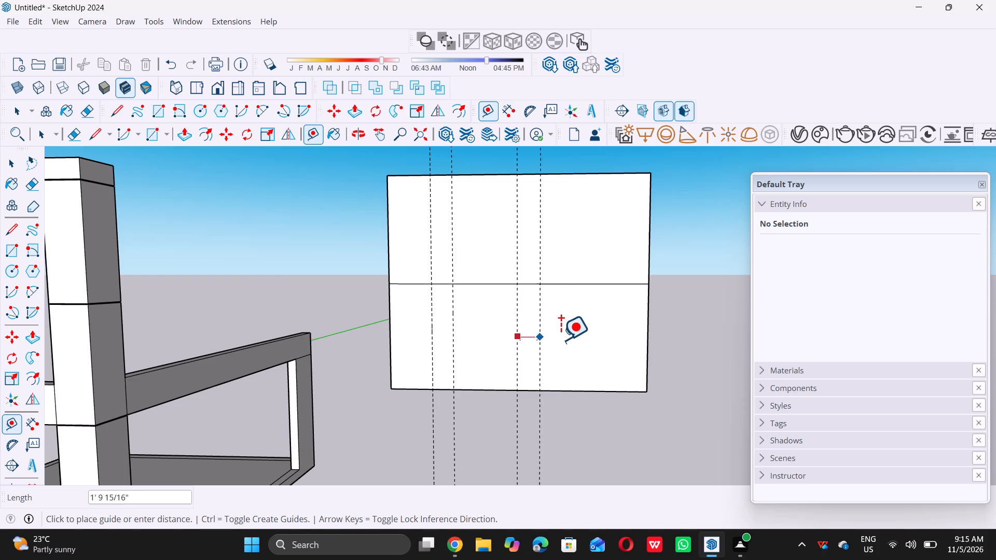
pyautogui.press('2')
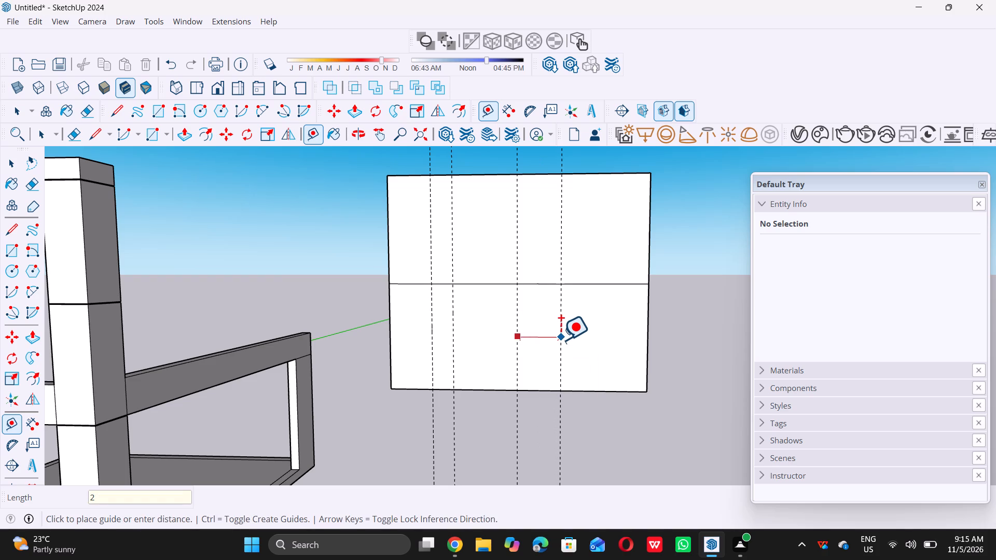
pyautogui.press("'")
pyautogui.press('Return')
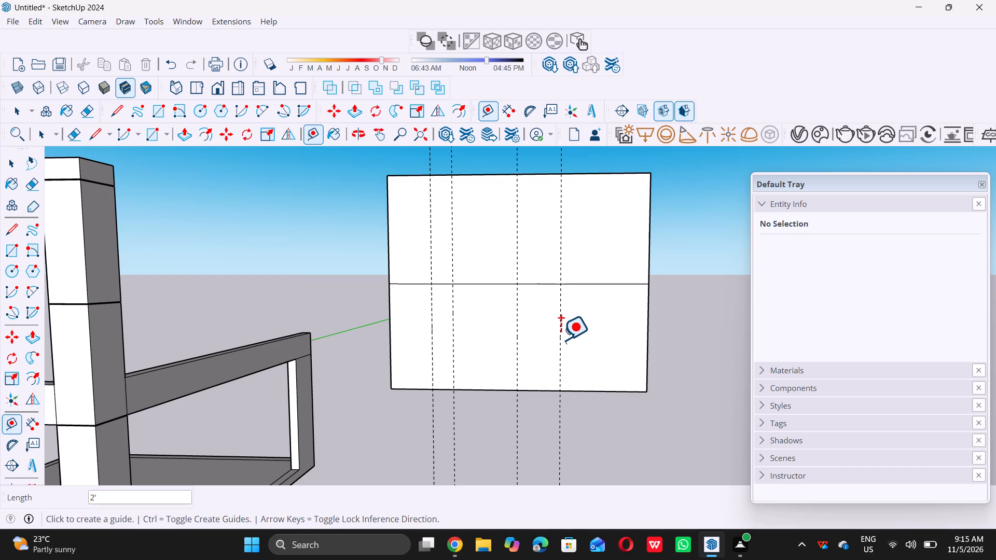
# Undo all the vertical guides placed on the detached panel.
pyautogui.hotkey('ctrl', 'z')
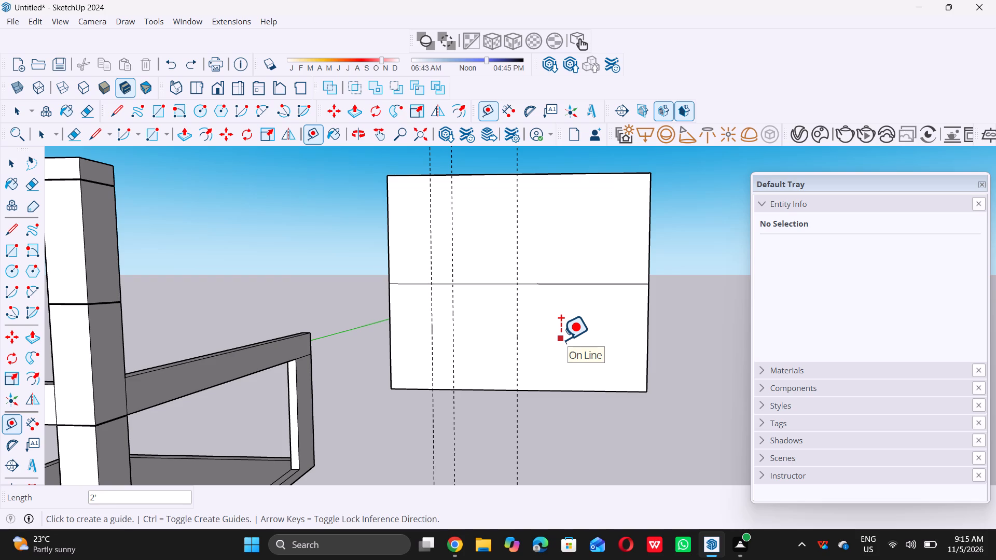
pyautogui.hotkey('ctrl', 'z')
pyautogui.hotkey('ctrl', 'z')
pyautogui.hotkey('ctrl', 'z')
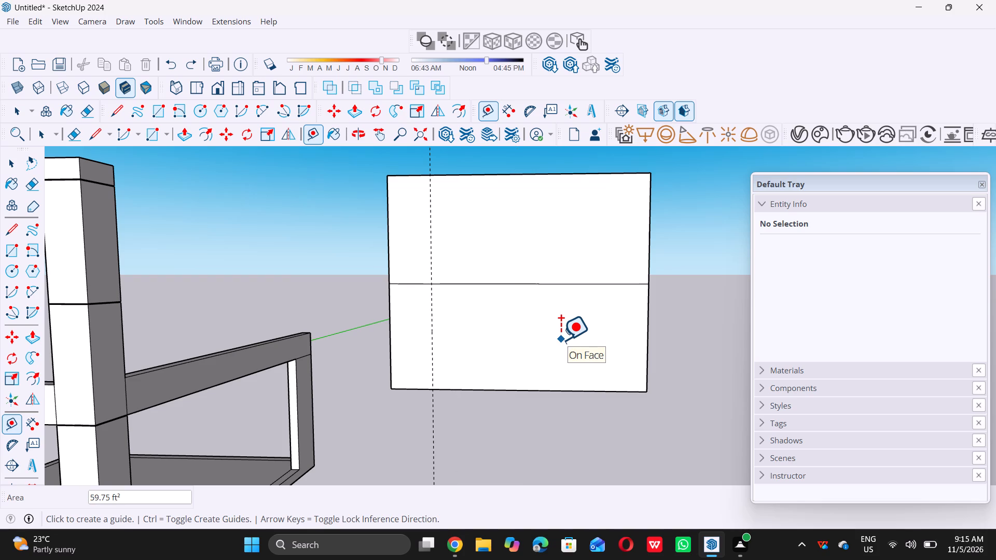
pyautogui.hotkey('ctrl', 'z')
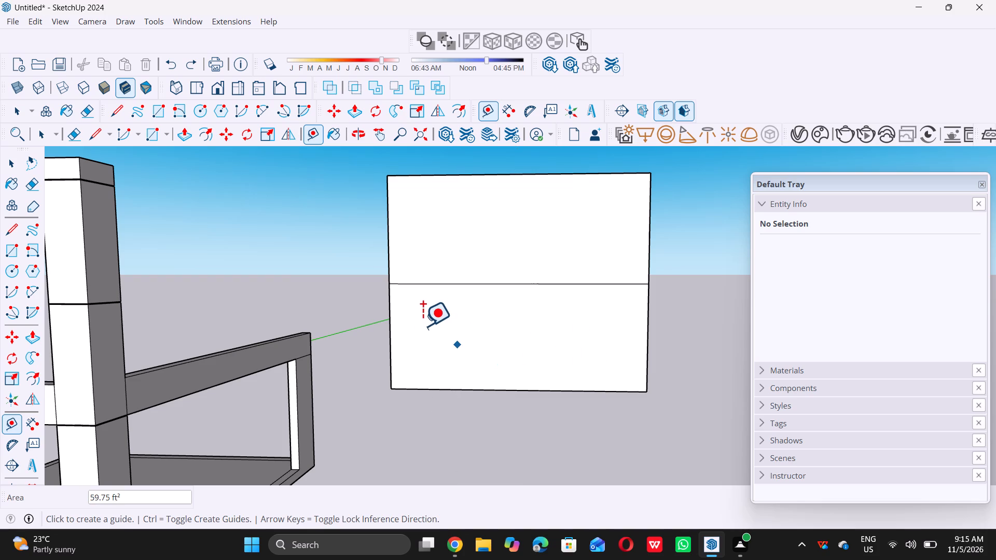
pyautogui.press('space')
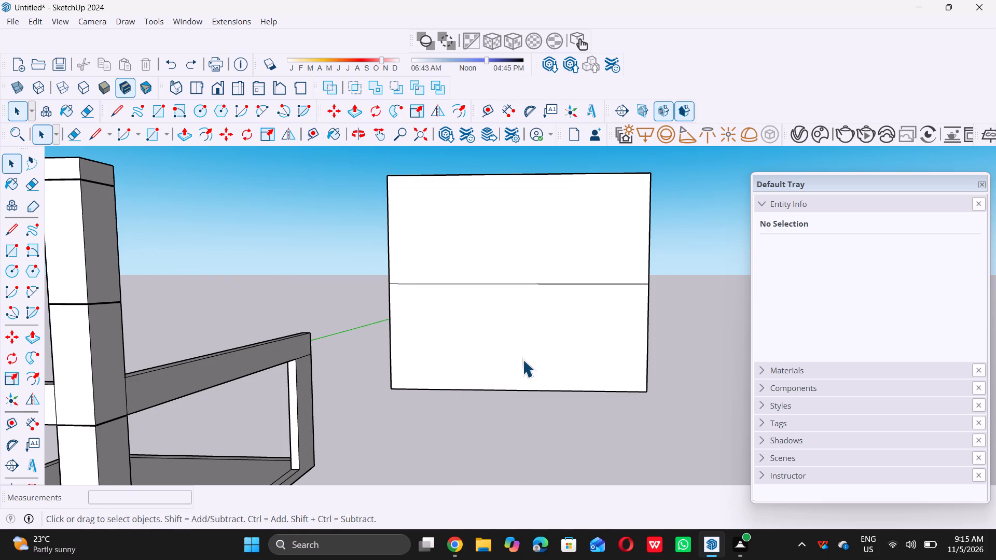
# Draw a vertical line from the midpoint of the detached panel's bottom edge up to the horizontal dividing line.
pyautogui.press('l')
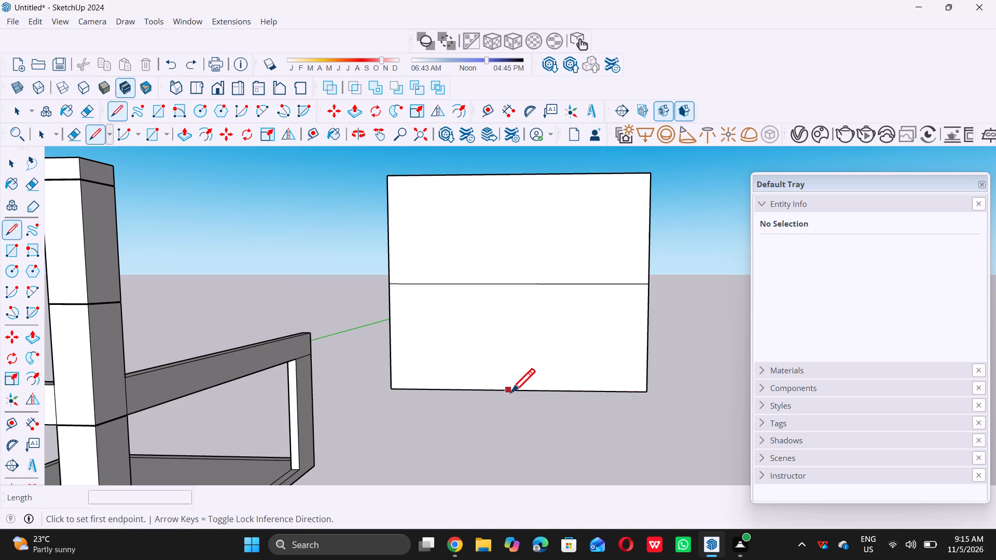
pyautogui.doubleClick(518, 389)
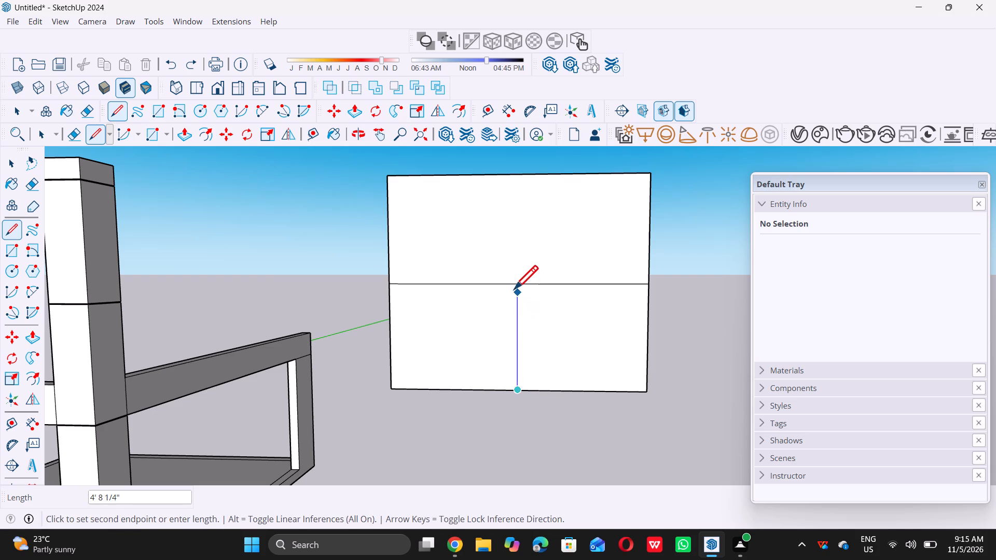
pyautogui.doubleClick(517, 285)
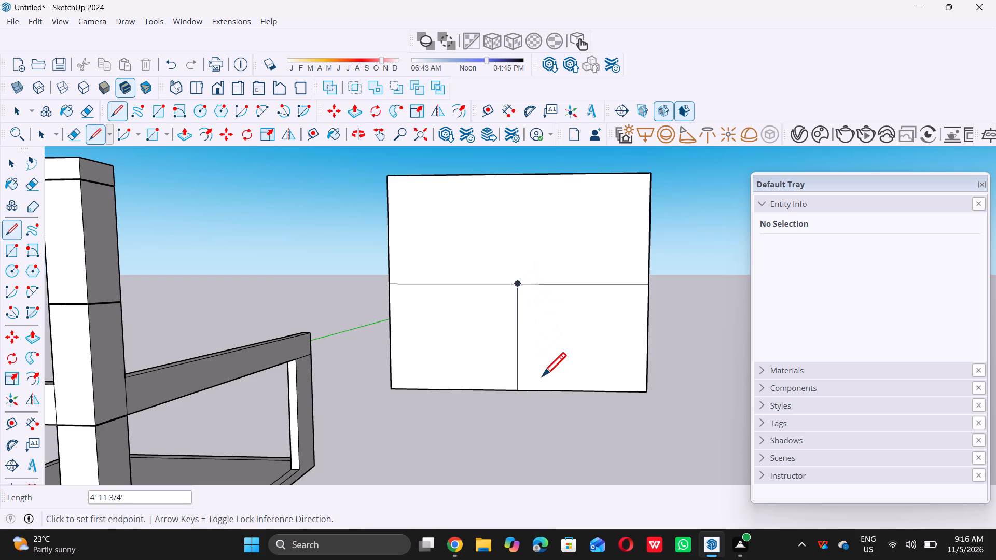
pyautogui.press('space')
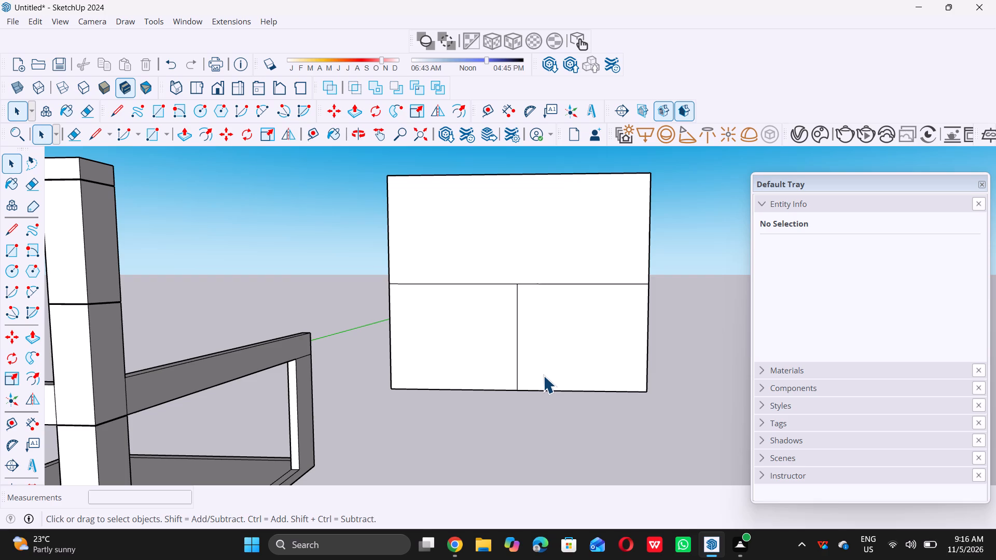
# Move the vertical line in the panel's lower half about 9" toward the panel's left edge.
pyautogui.doubleClick(517, 380)
pyautogui.click(538, 422)
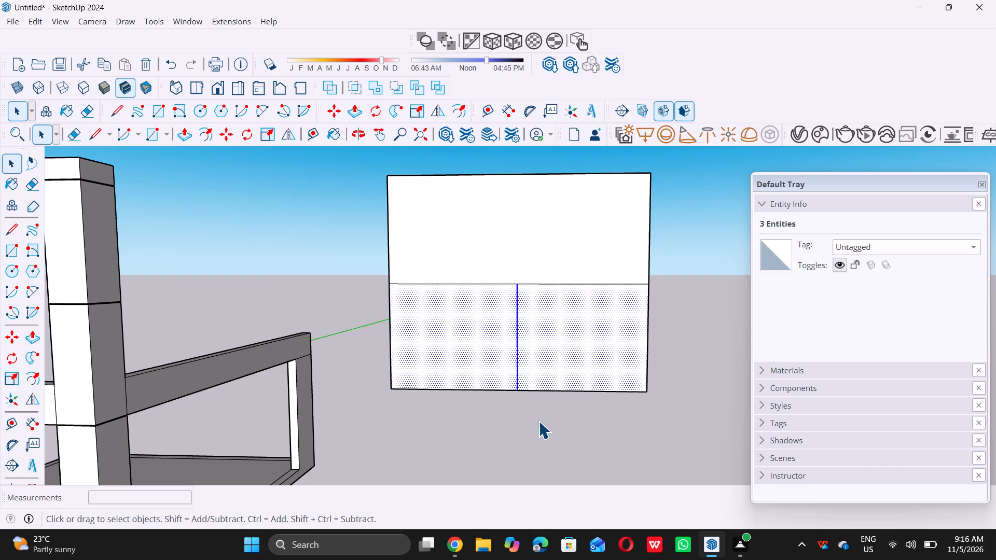
pyautogui.click(516, 383)
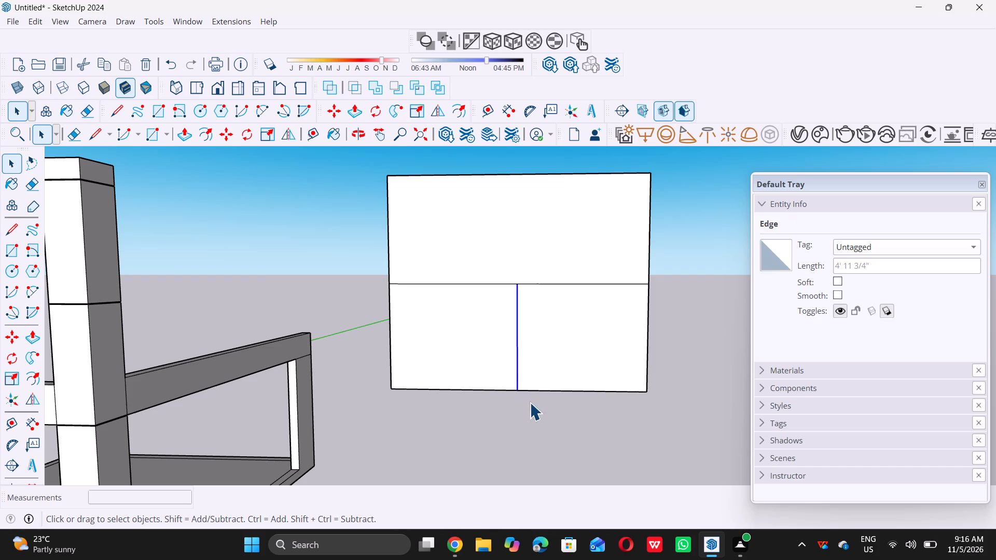
pyautogui.press('m')
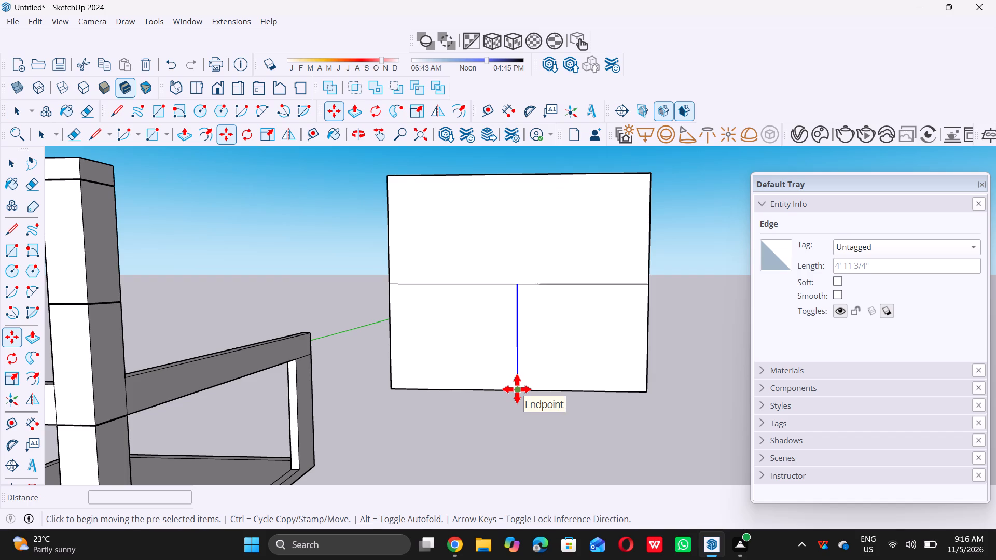
pyautogui.click(517, 388)
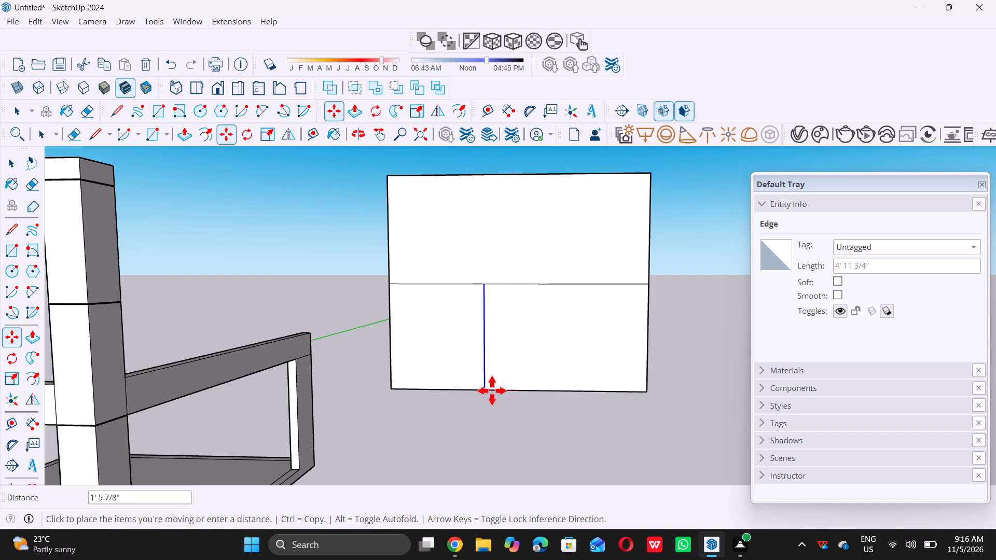
pyautogui.click(497, 389)
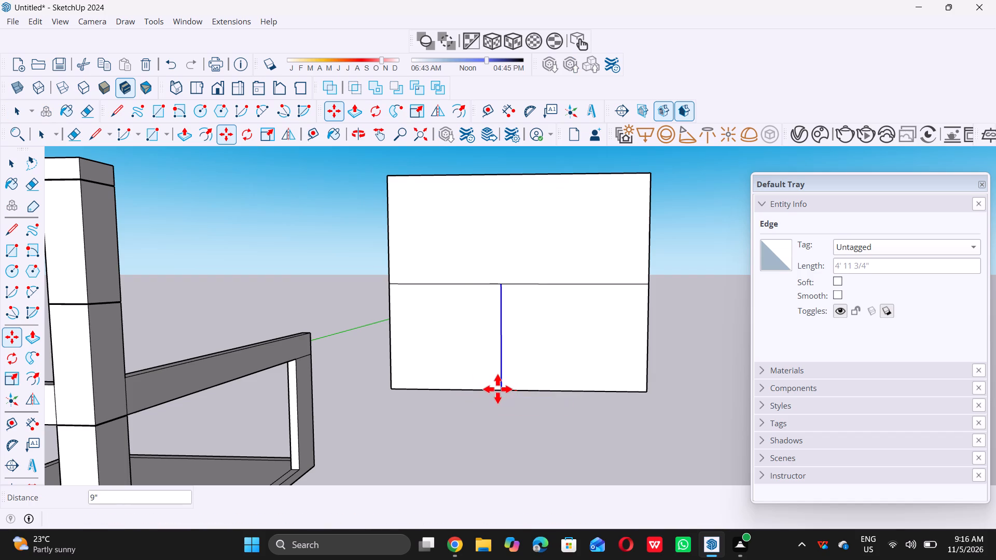
pyautogui.press('space')
pyautogui.tripleClick(544, 427)
# Place a vertical guide about 5' 1" from the lower half's vertical line, toward the panel's right edge.
pyautogui.press('t')
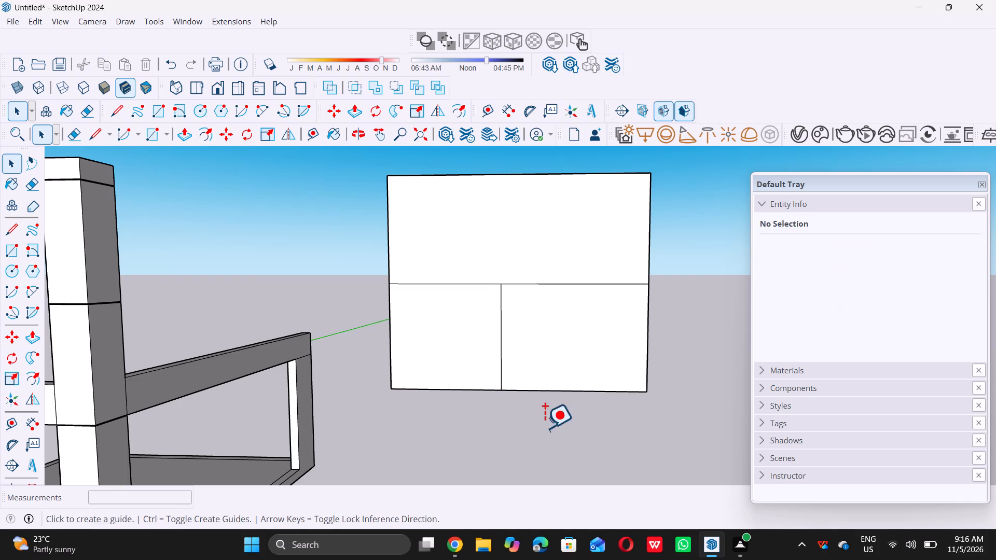
pyautogui.tripleClick(499, 341)
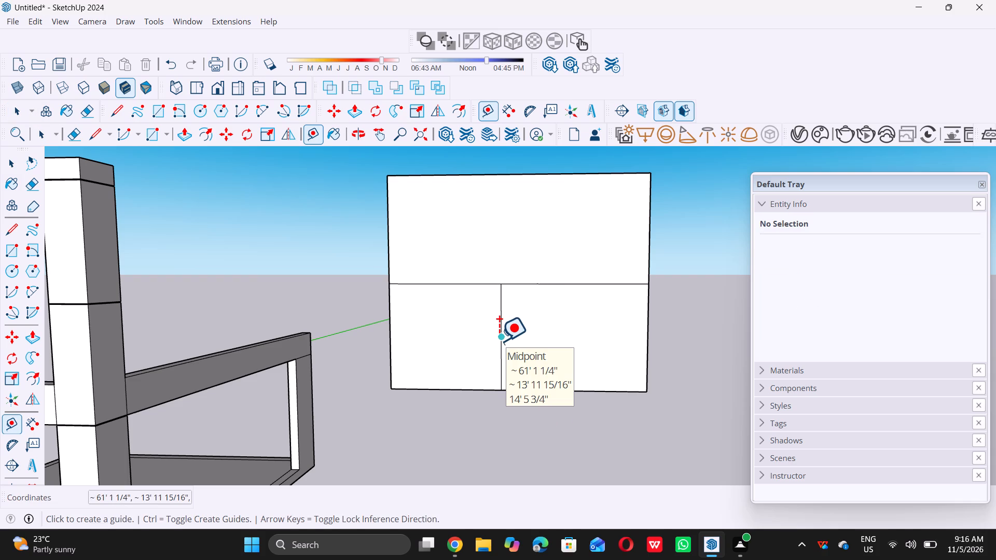
pyautogui.click(611, 338)
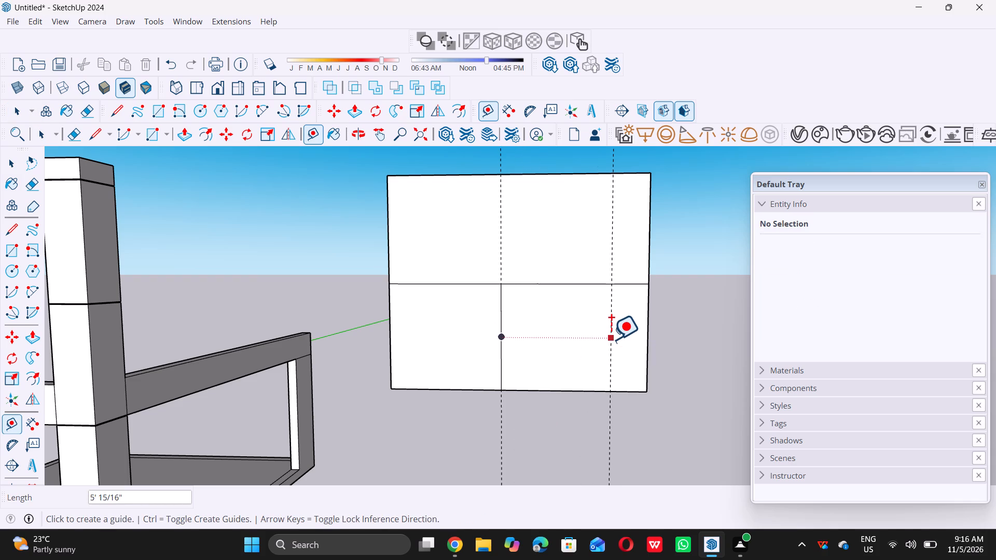
pyautogui.press('space')
# Extend the vertical dividing line up to the panel's top edge, and draw a full-height vertical line along the new guide.
pyautogui.press('l')
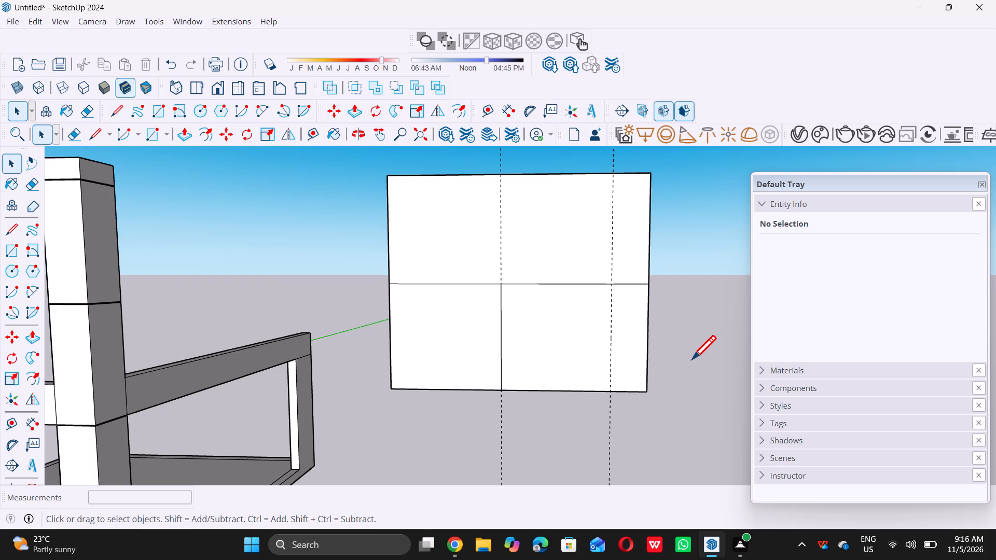
pyautogui.doubleClick(501, 282)
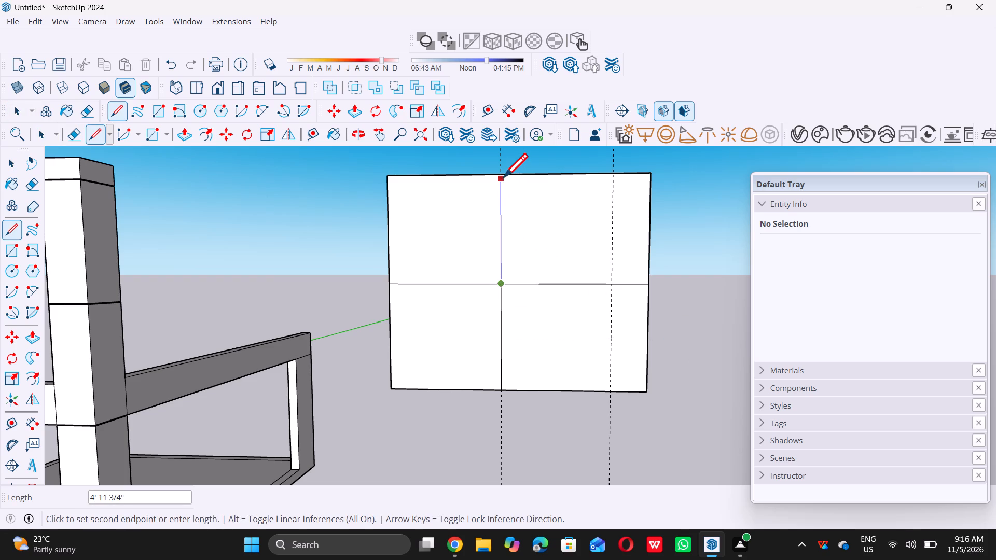
pyautogui.doubleClick(504, 176)
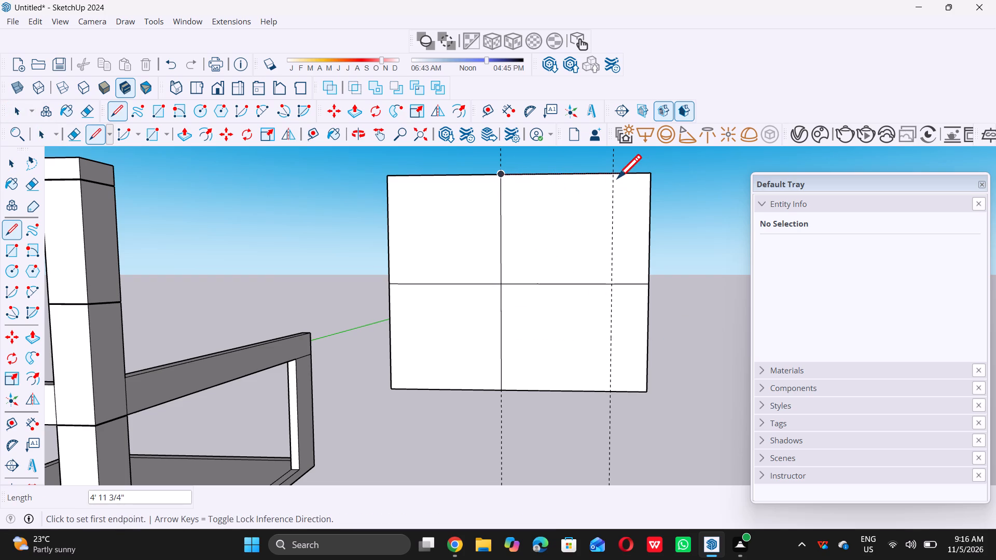
pyautogui.doubleClick(615, 173)
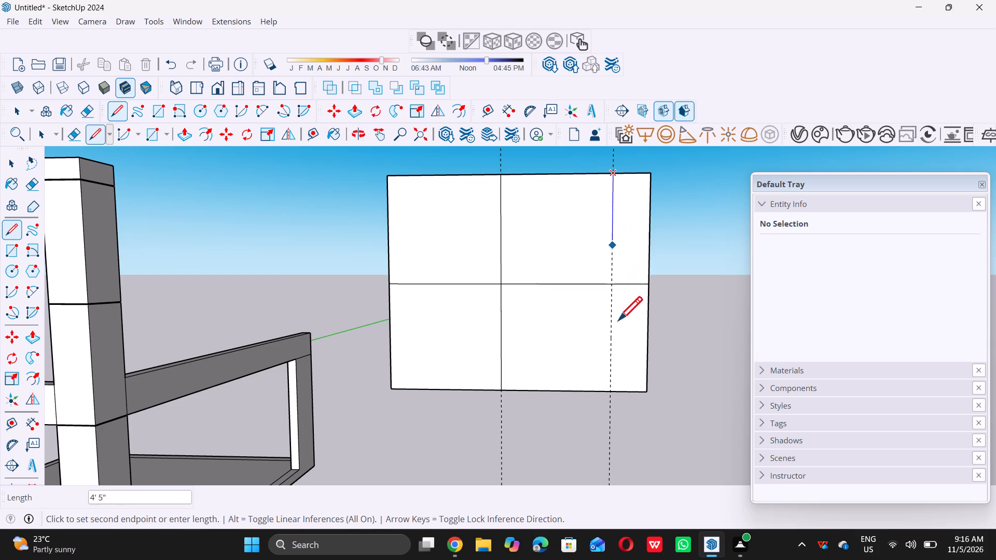
pyautogui.tripleClick(615, 393)
pyautogui.press('space')
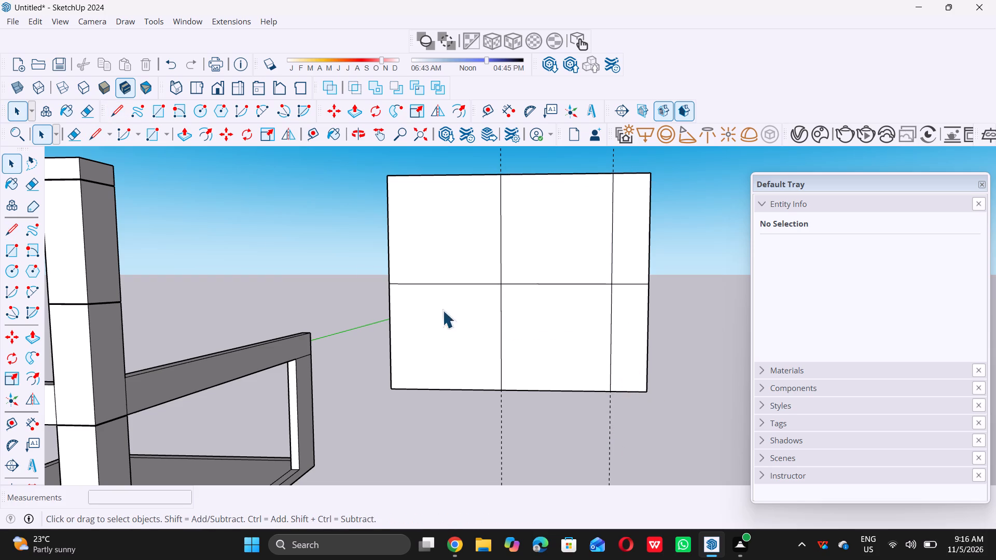
# Delete all guides in the model.
pyautogui.tripleClick(30, 18)
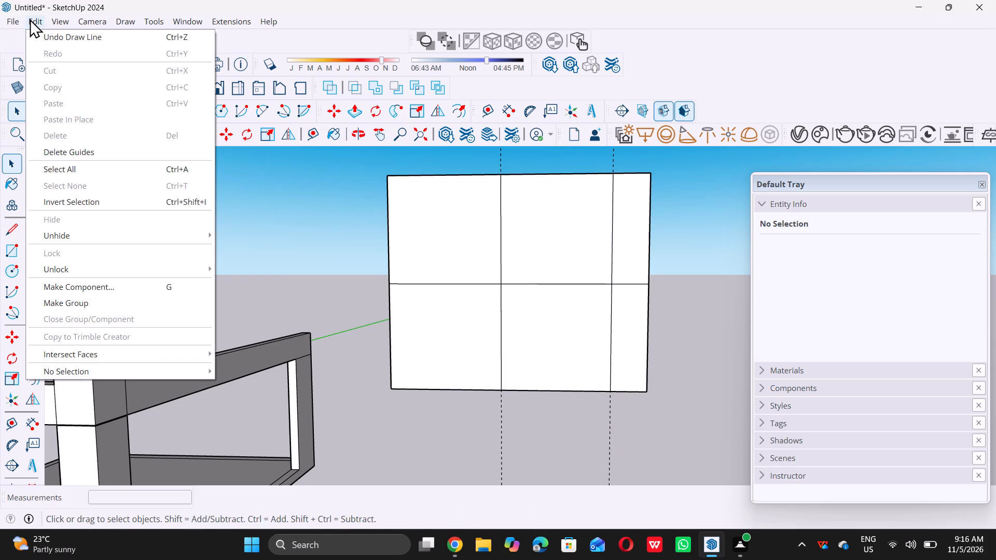
pyautogui.doubleClick(91, 152)
# Offset the outline of the panel's upper-left cell inward by 0.5".
pyautogui.scroll(-1, 328, 289)
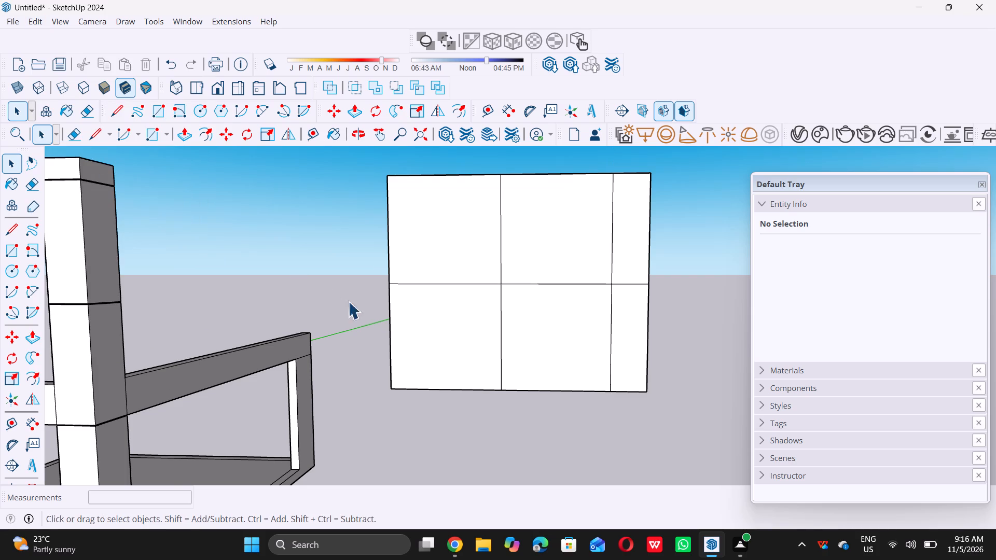
pyautogui.scroll(-2, 348, 301)
pyautogui.moveTo(466, 307); pyautogui.dragTo(483, 302, button='middle')
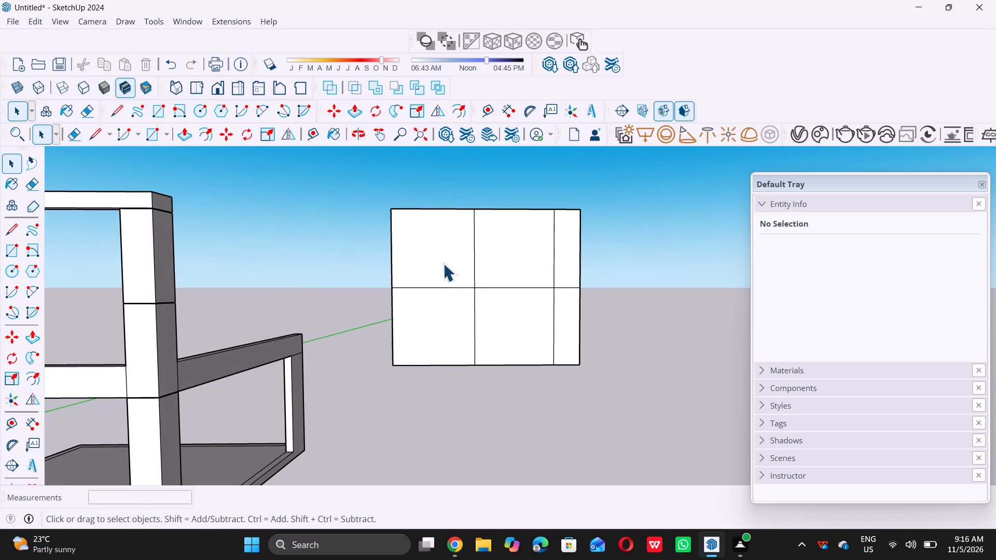
pyautogui.scroll(3, 439, 261)
pyautogui.doubleClick(438, 261)
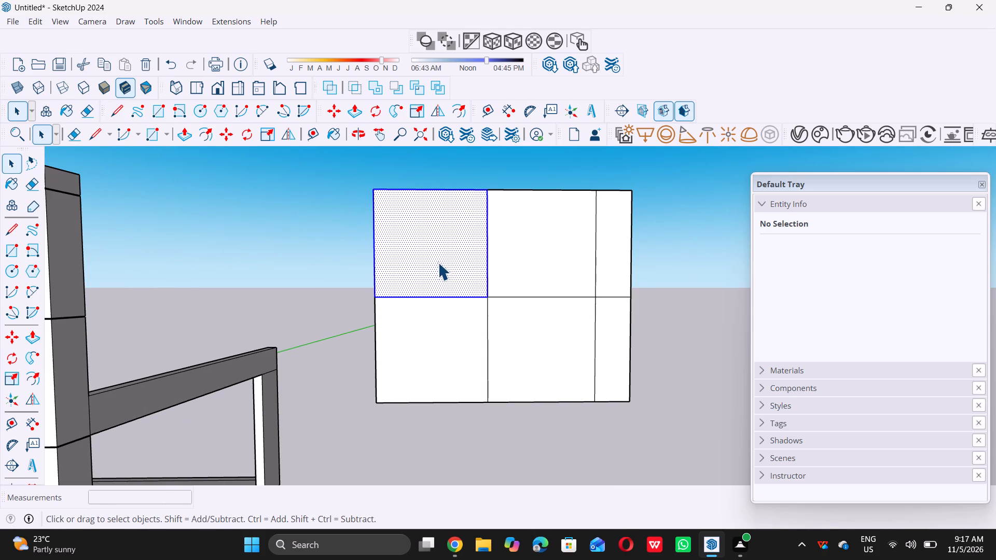
pyautogui.press('f')
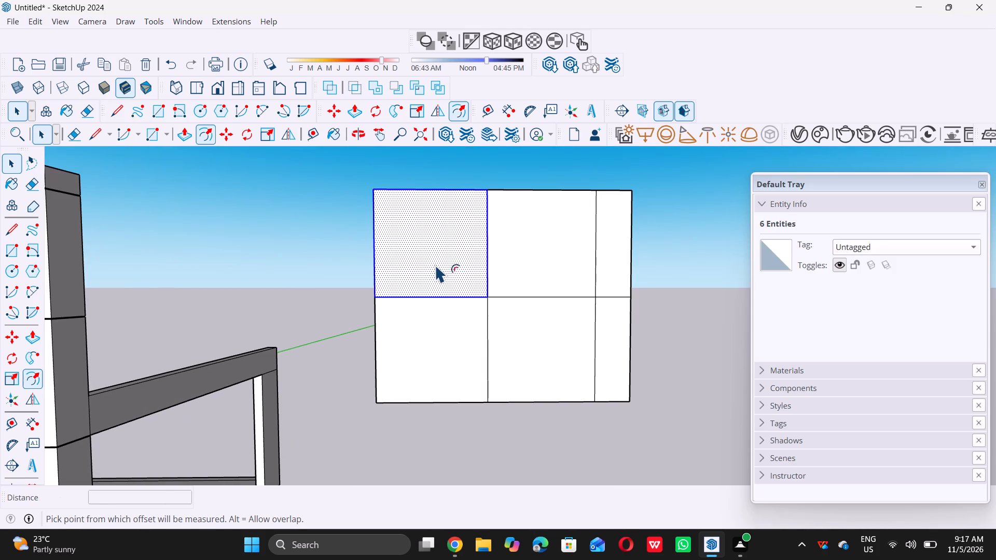
pyautogui.click(430, 248)
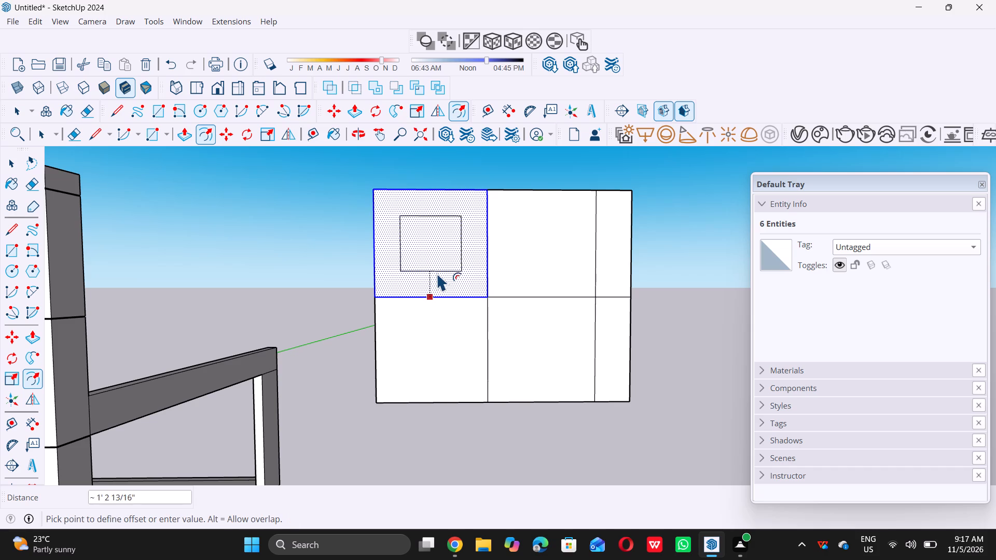
pyautogui.write('0.')
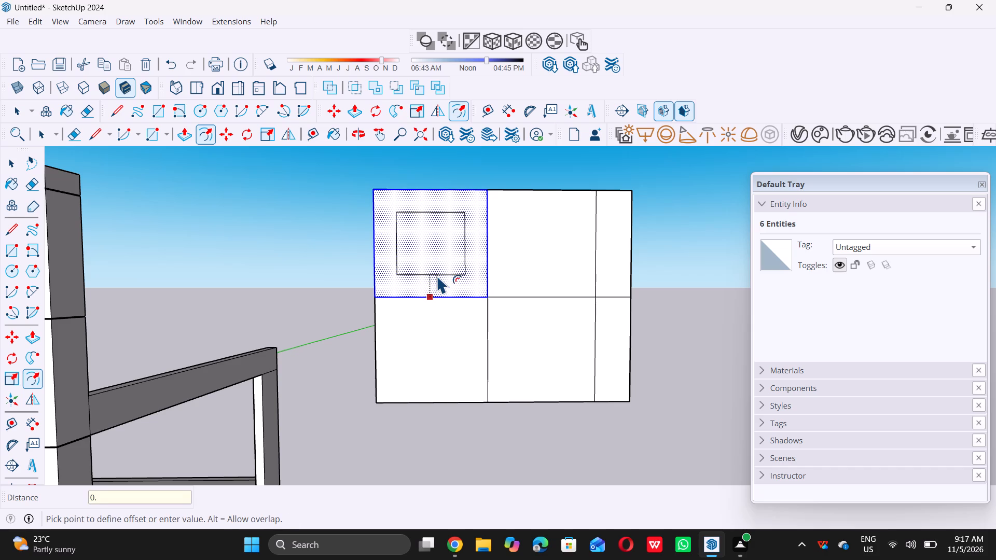
pyautogui.press('5')
pyautogui.hotkey('shift', '"')
pyautogui.press('Return')
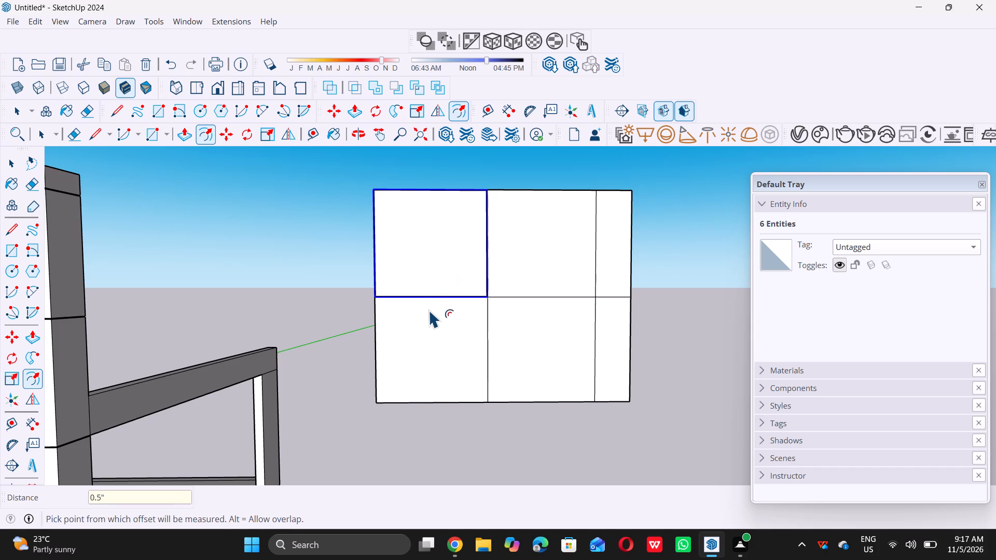
pyautogui.scroll(9, 440, 309)
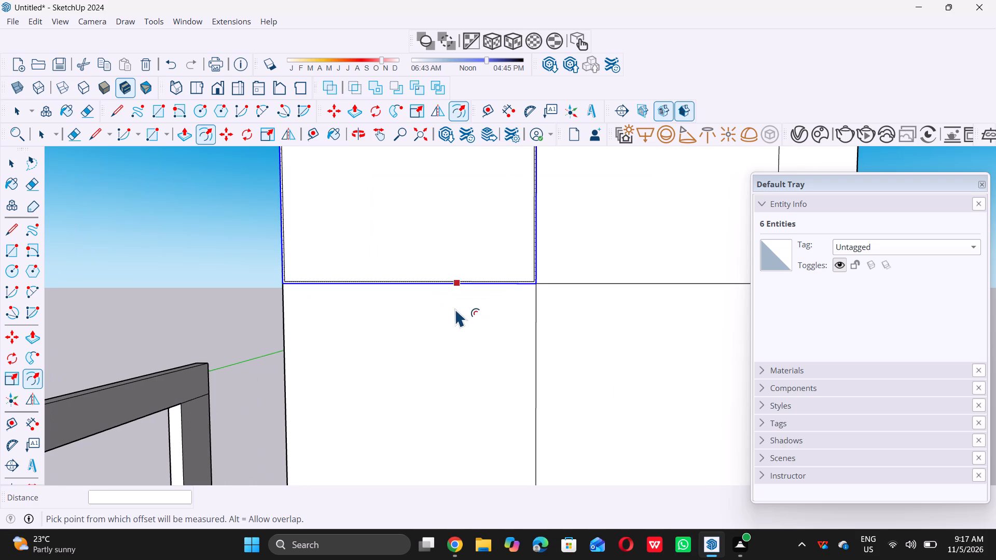
pyautogui.press('space')
# Offset the outline of the panel's upper-middle cell inward by 0.5".
pyautogui.scroll(-4, 289, 314)
pyautogui.doubleClick(514, 245)
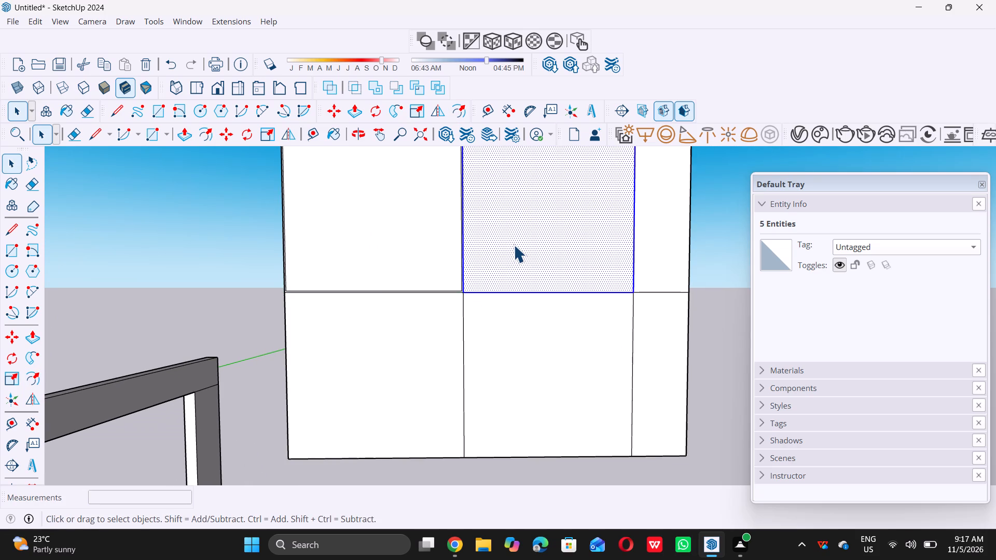
pyautogui.press('f')
pyautogui.click(514, 244)
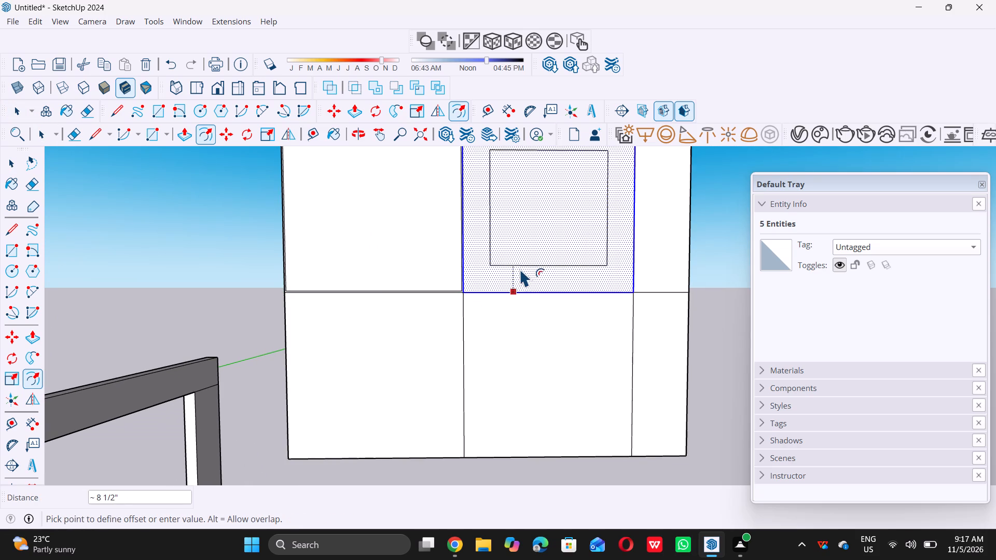
pyautogui.write('0.5"')
pyautogui.press('Return')
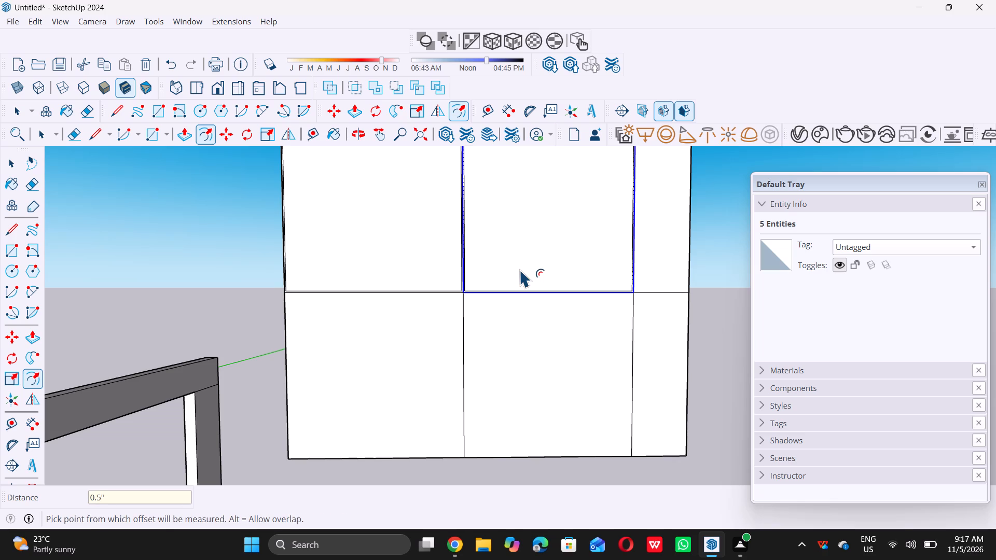
pyautogui.press('space')
# Offset the outline of the narrow upper-right cell inward by the same 0.5".
pyautogui.scroll(-3, 467, 286)
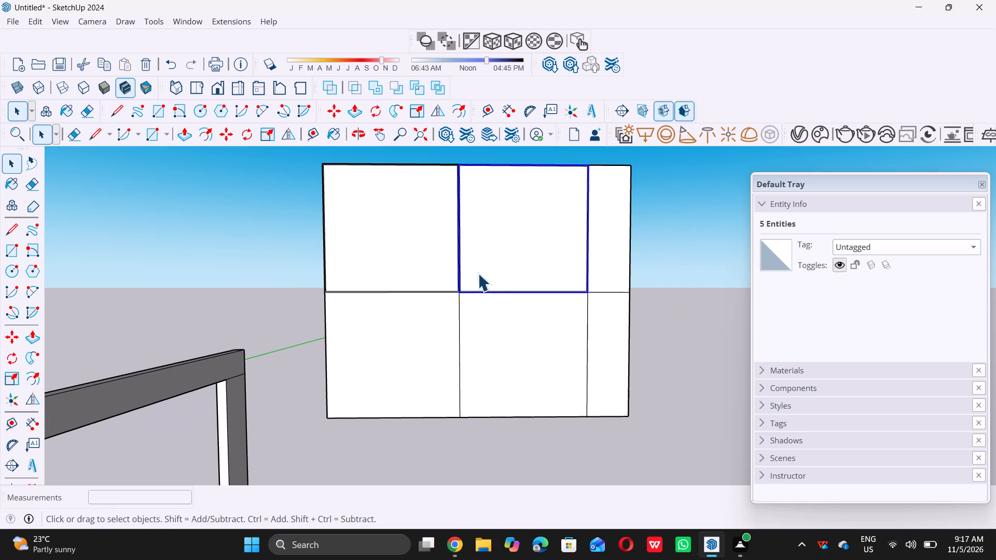
pyautogui.scroll(11, 453, 254)
pyautogui.scroll(7, 467, 319)
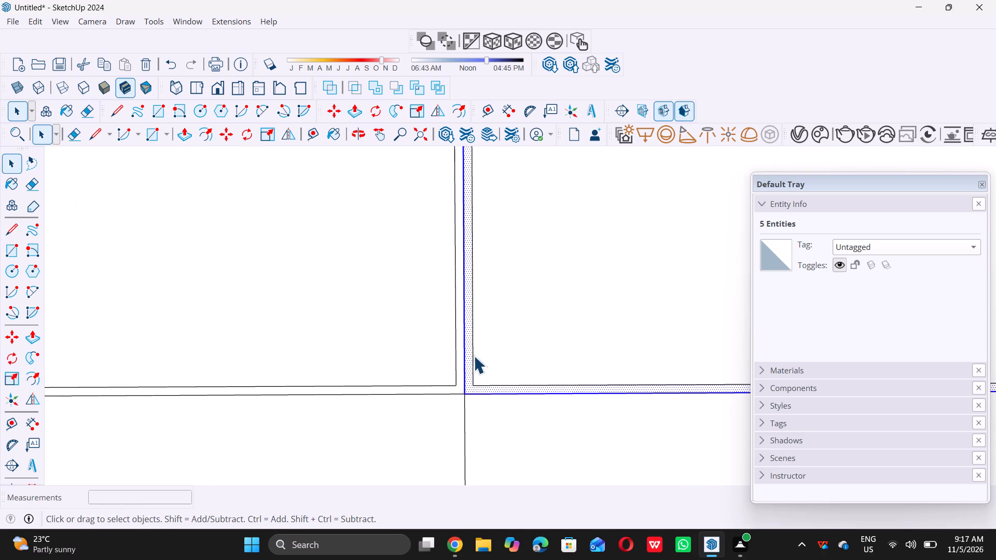
pyautogui.scroll(-20, 324, 335)
pyautogui.scroll(-1, 324, 335)
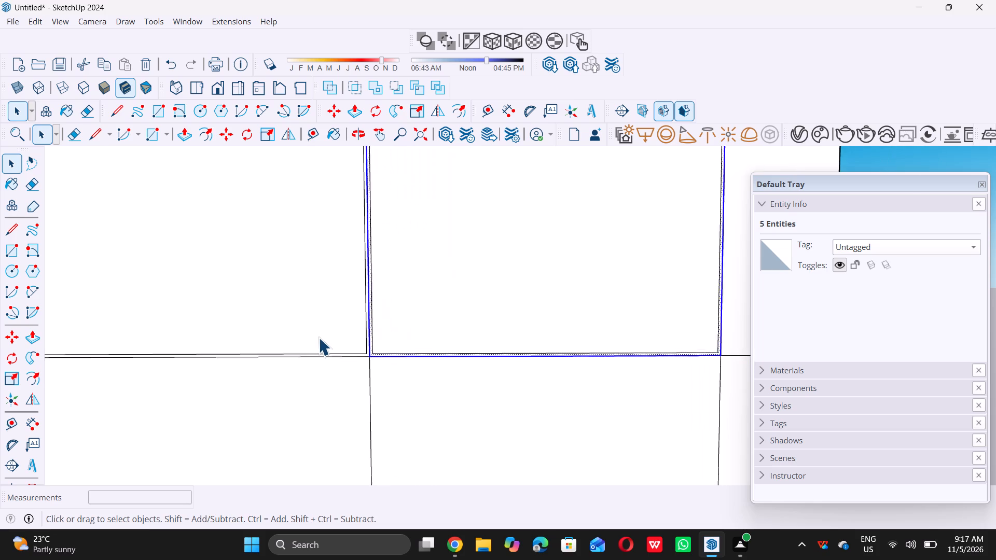
pyautogui.scroll(-6, 319, 338)
pyautogui.click(633, 291)
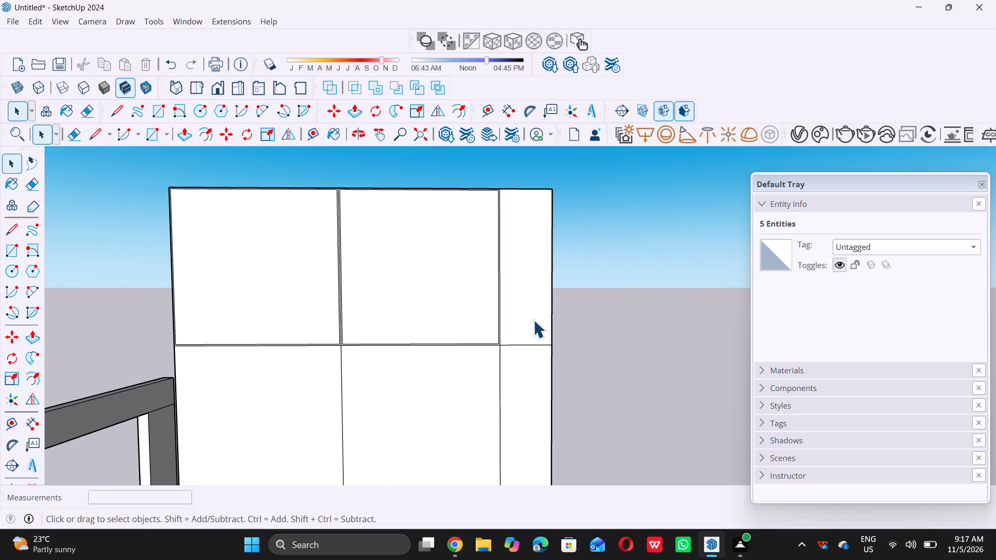
pyautogui.scroll(4, 533, 320)
pyautogui.click(524, 313)
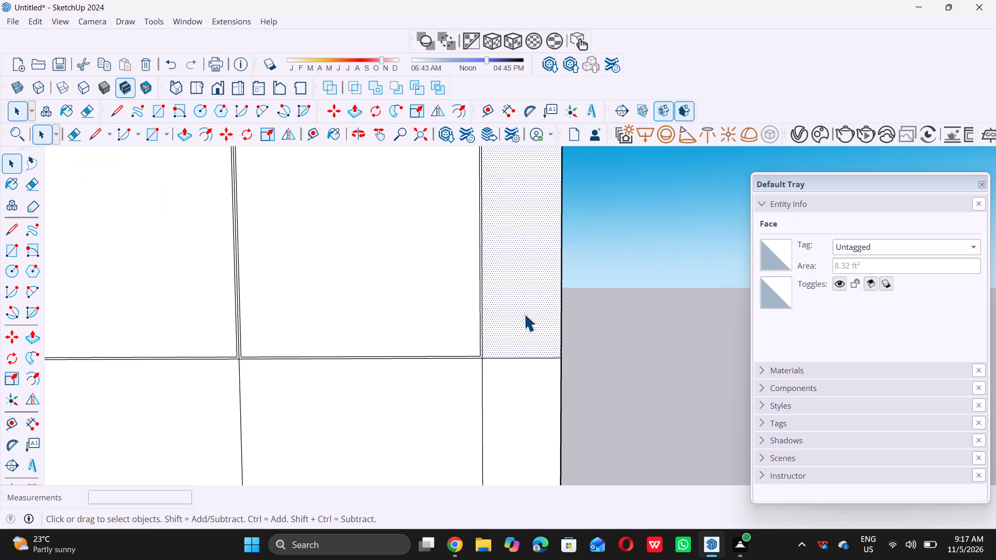
pyautogui.press('f')
pyautogui.doubleClick(519, 286)
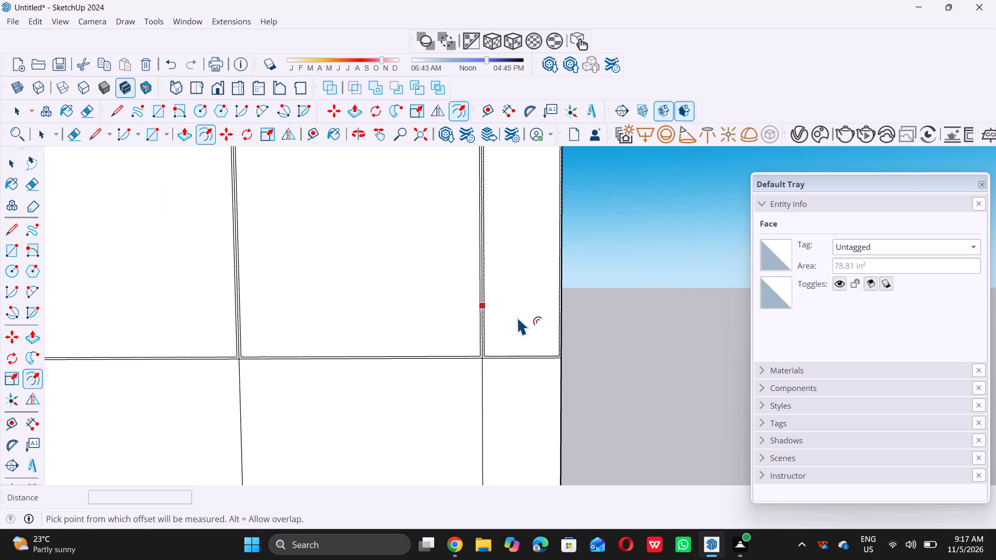
# Offset the outline of the panel's lower-left cell inward by the same 0.5".
pyautogui.scroll(-12, 506, 297)
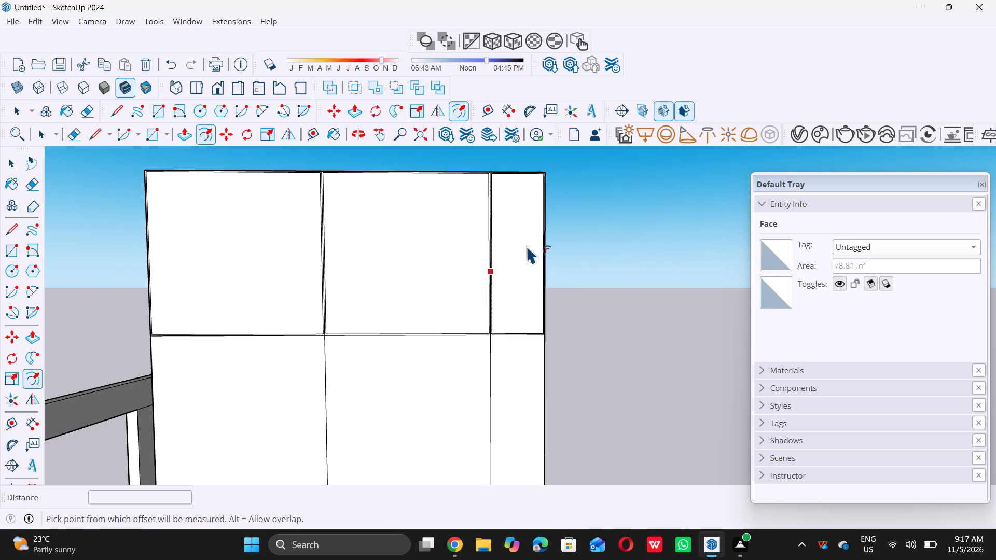
pyautogui.scroll(6, 306, 432)
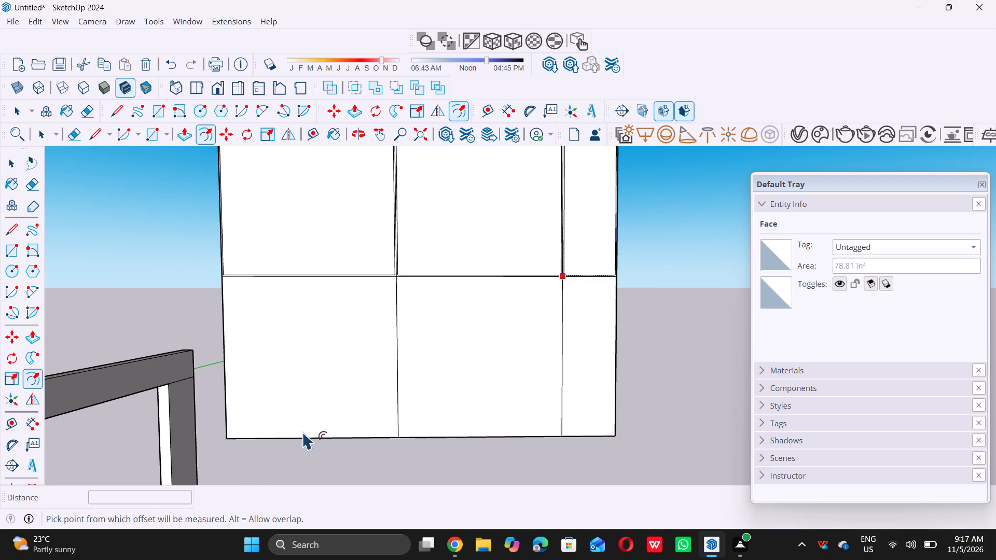
pyautogui.press('space')
pyautogui.click(328, 395)
pyautogui.scroll(-5, 350, 329)
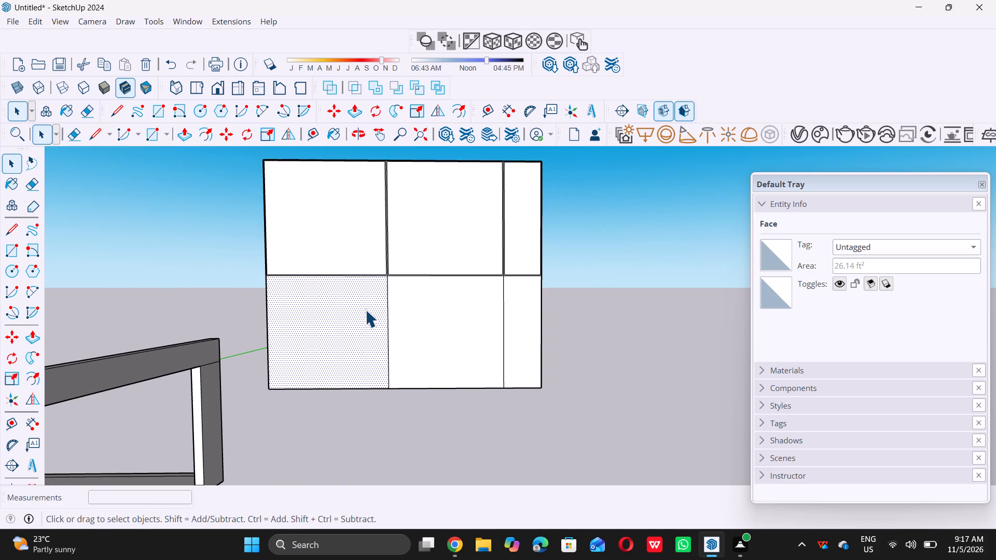
pyautogui.press('f')
pyautogui.doubleClick(332, 304)
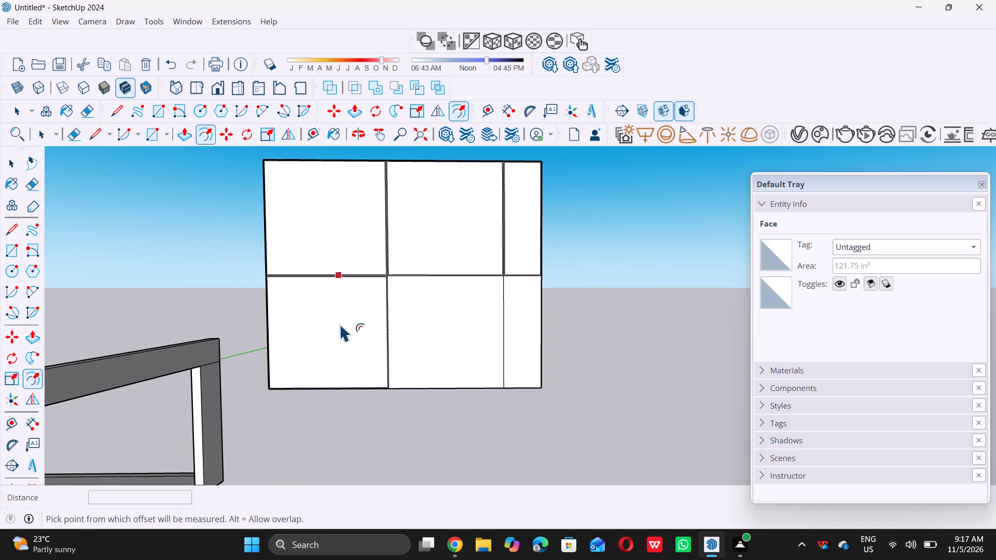
# Offset the outline of the panel's lower-middle cell inward by the same 0.5".
pyautogui.scroll(6, 371, 396)
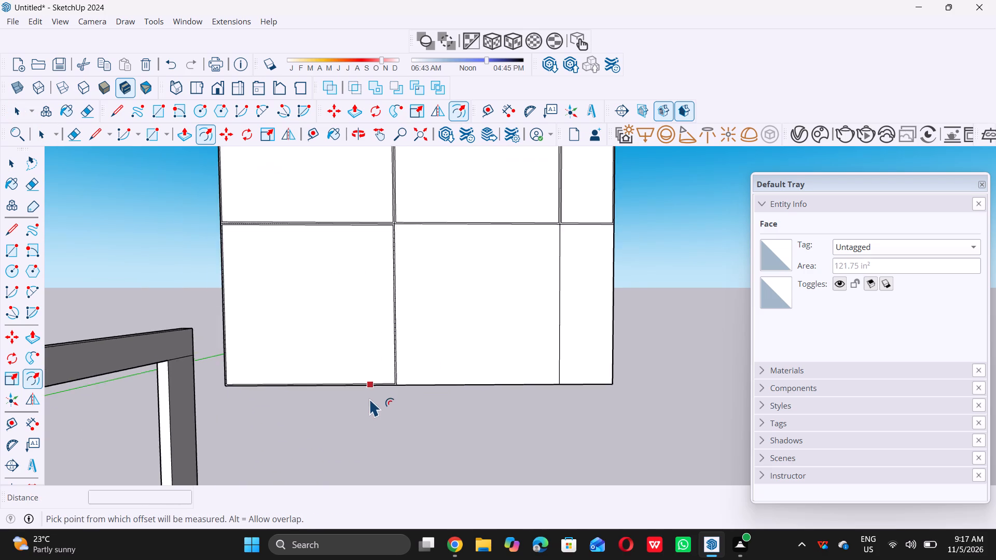
pyautogui.scroll(-4, 389, 385)
pyautogui.doubleClick(458, 320)
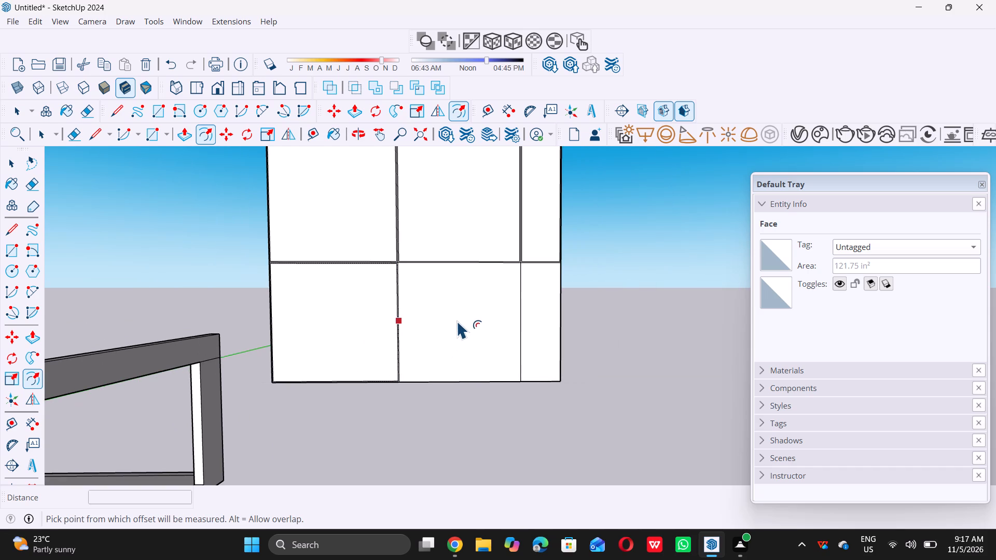
pyautogui.press('space')
pyautogui.tripleClick(457, 321)
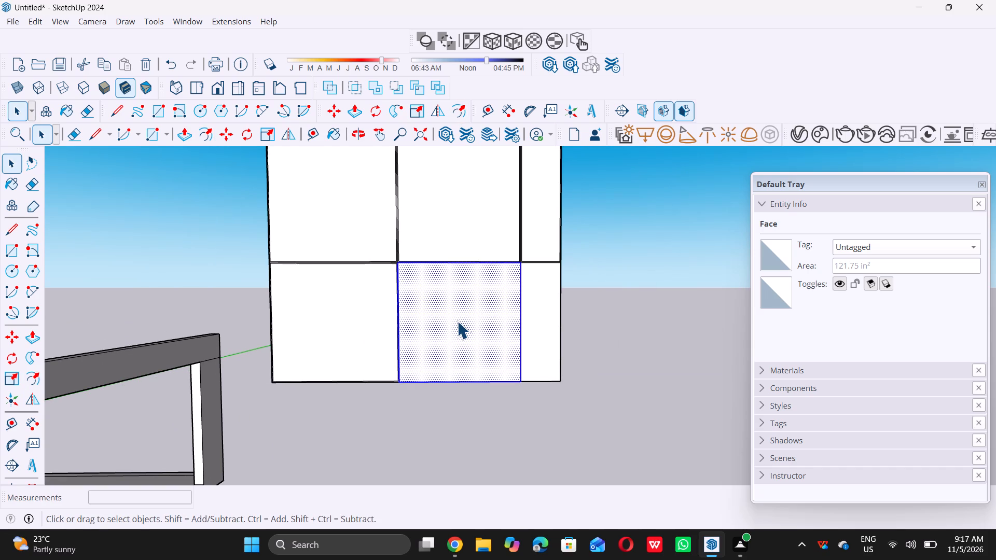
pyautogui.doubleClick(627, 323)
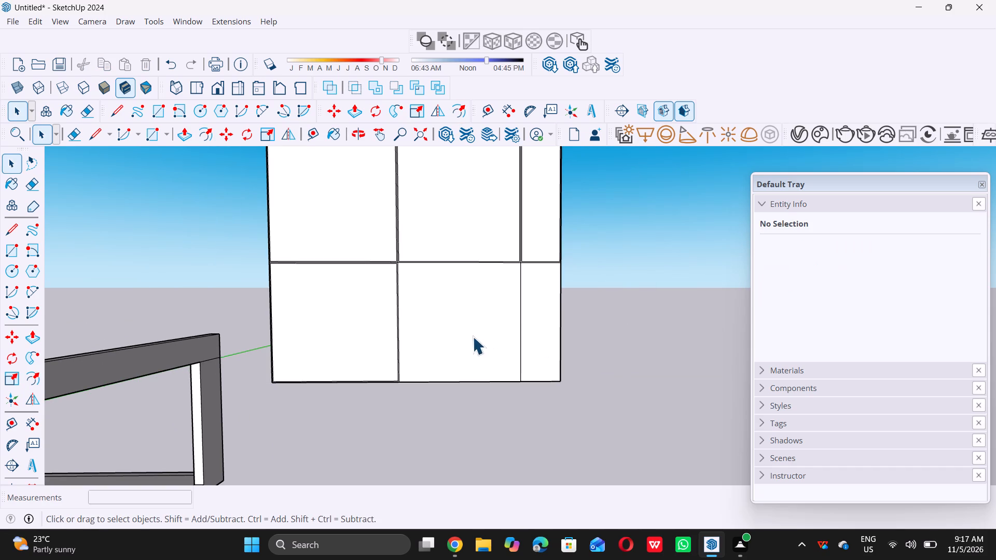
pyautogui.press('f')
pyautogui.doubleClick(450, 310)
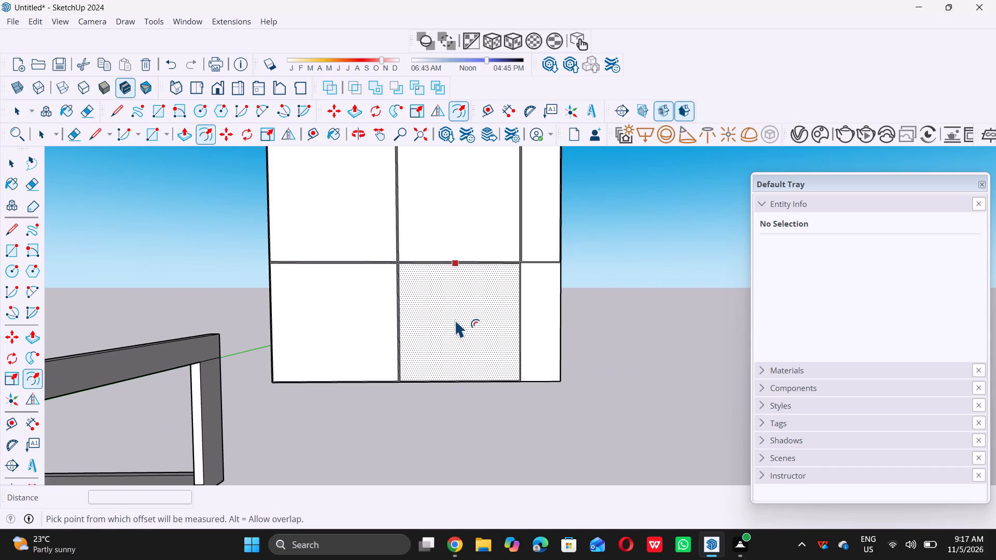
pyautogui.press('space')
# Offset the outline of the narrow lower-right cell inward by the same 0.5".
pyautogui.scroll(5, 553, 347)
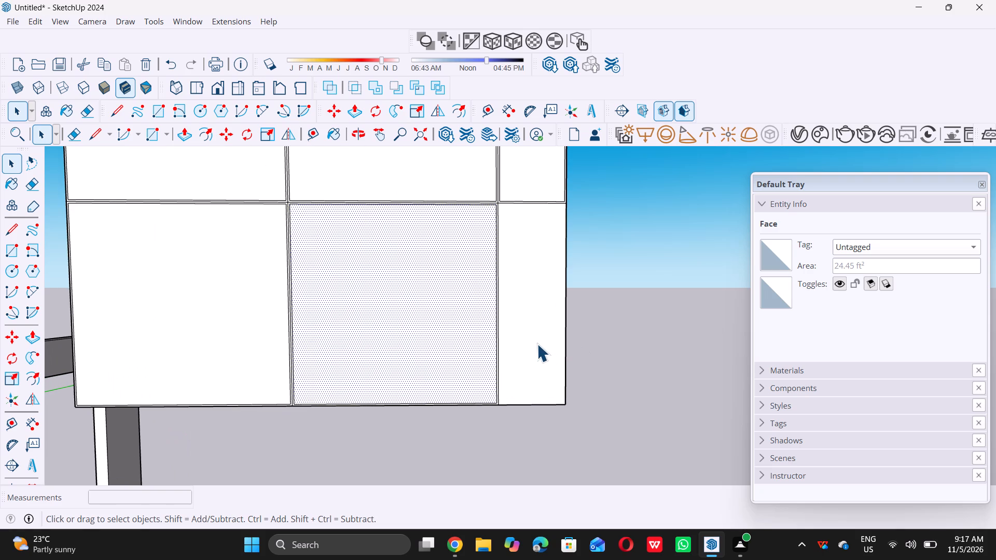
pyautogui.tripleClick(536, 342)
pyautogui.click(677, 347)
pyautogui.middleClick(677, 347)
pyautogui.click(677, 347)
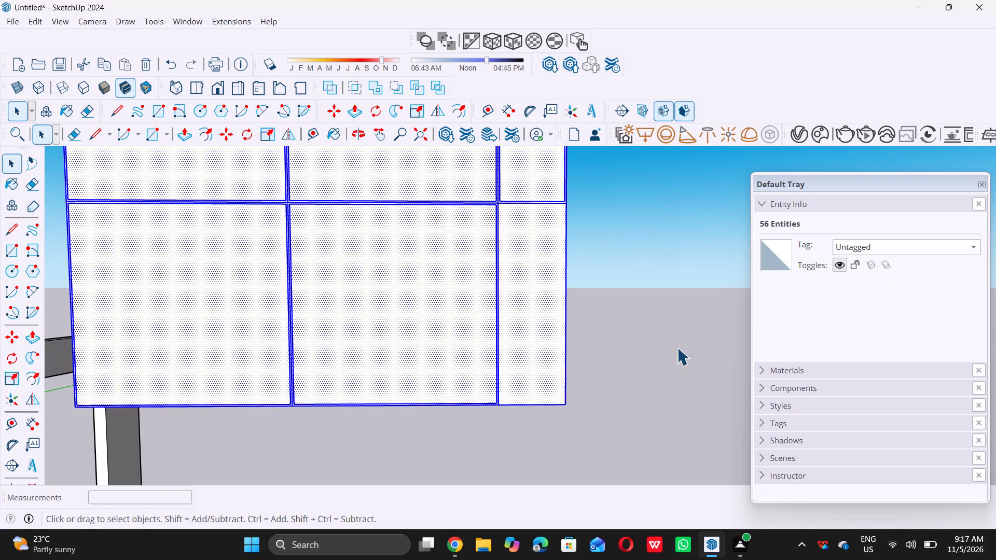
pyautogui.press('f')
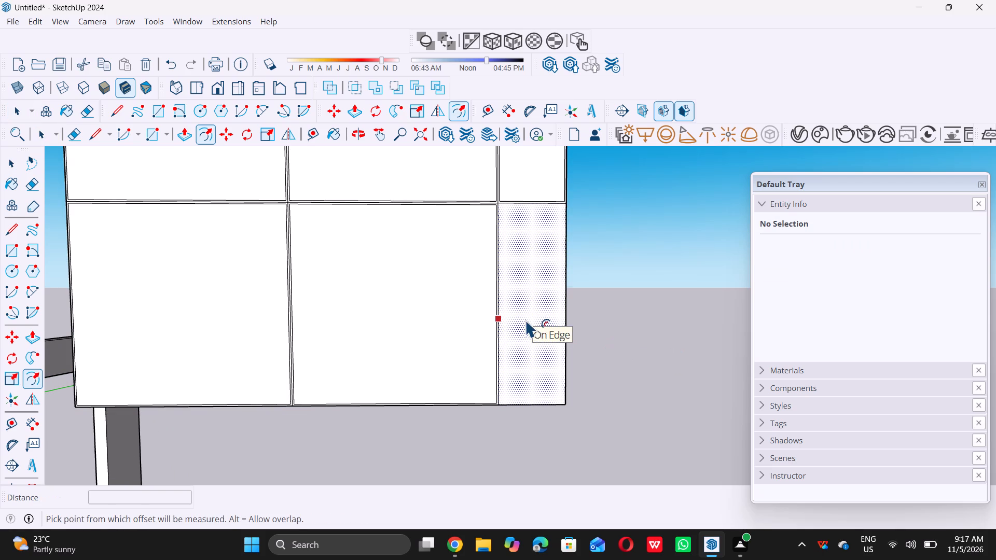
pyautogui.click(526, 319)
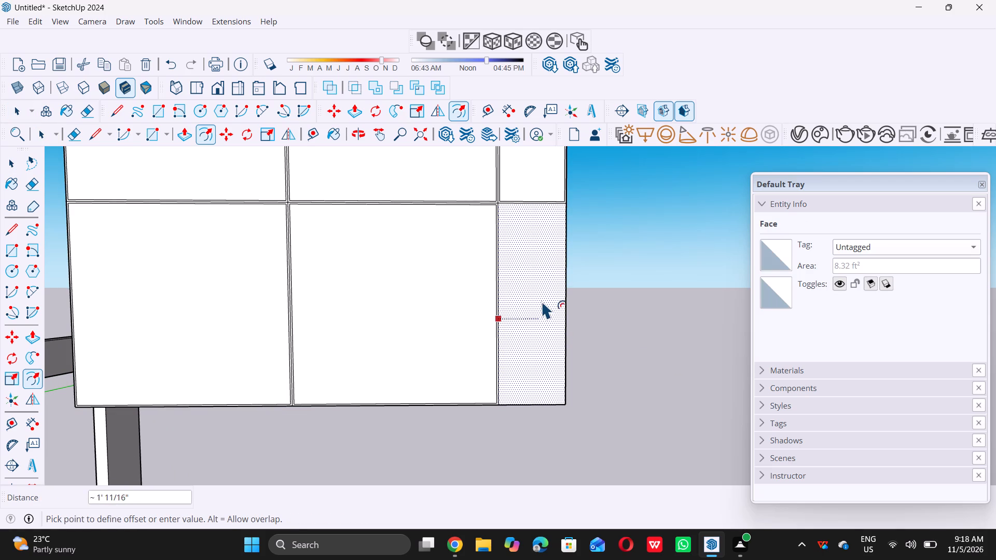
pyautogui.doubleClick(532, 329)
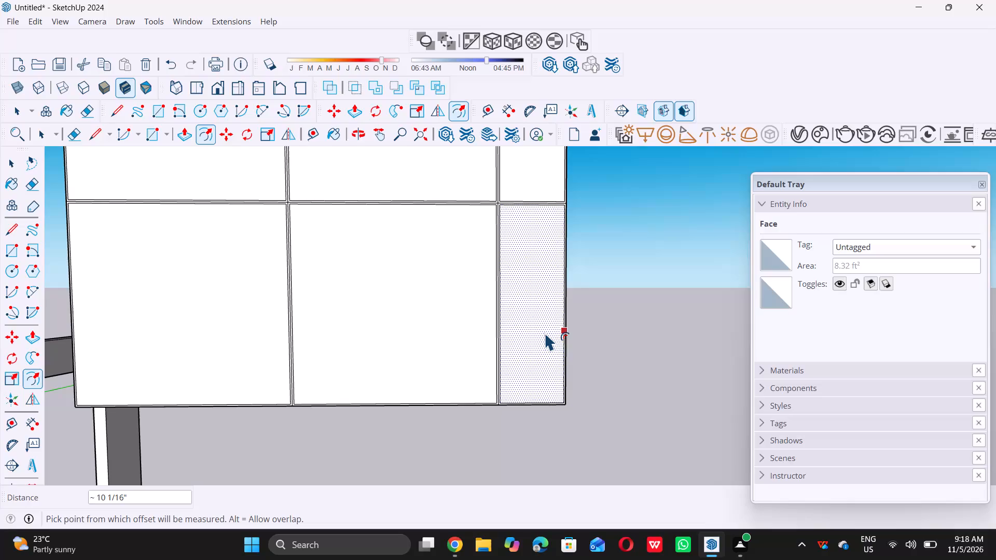
pyautogui.press('space')
pyautogui.click(625, 335)
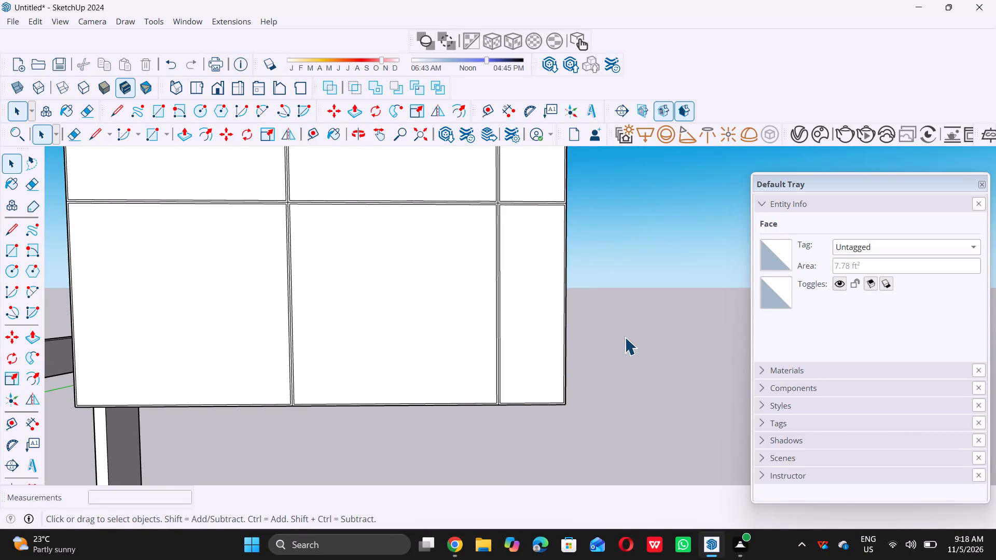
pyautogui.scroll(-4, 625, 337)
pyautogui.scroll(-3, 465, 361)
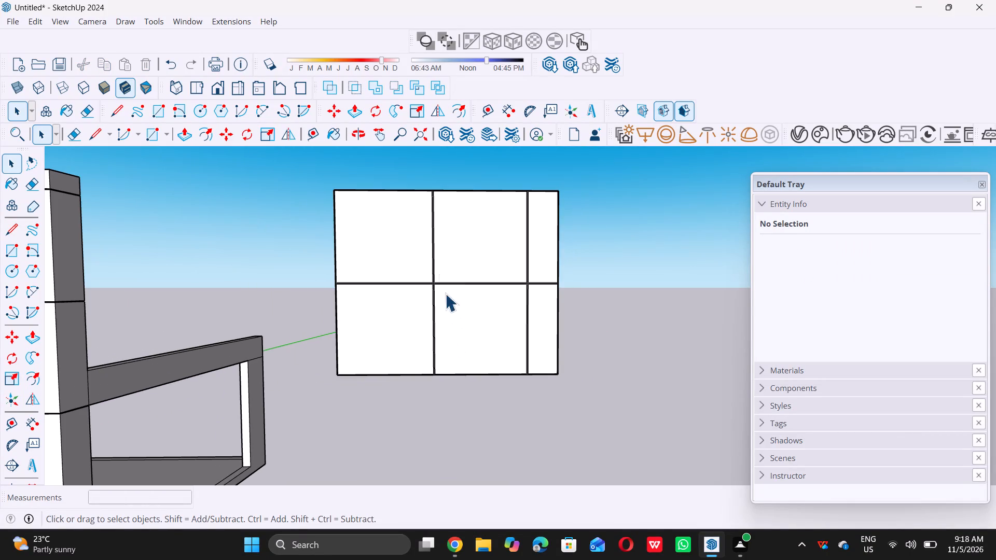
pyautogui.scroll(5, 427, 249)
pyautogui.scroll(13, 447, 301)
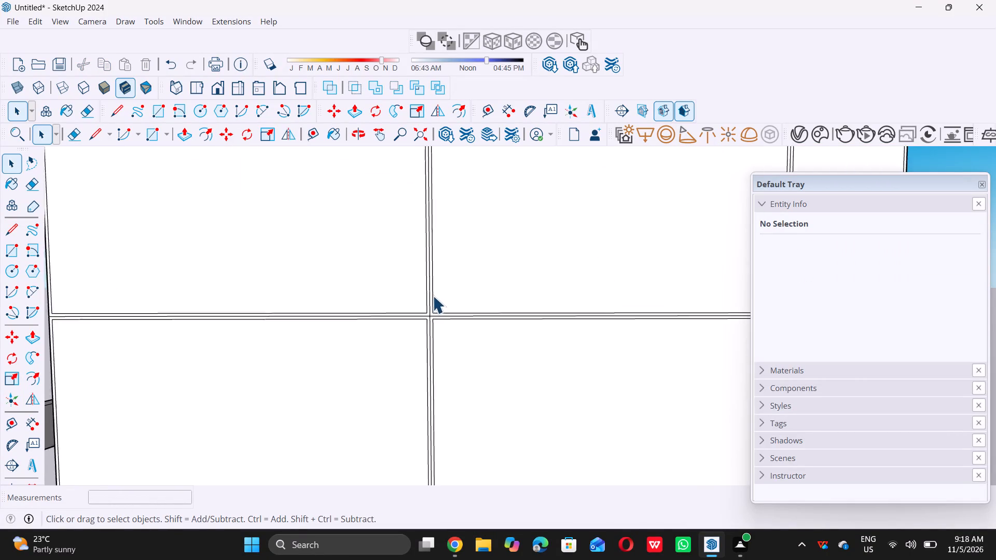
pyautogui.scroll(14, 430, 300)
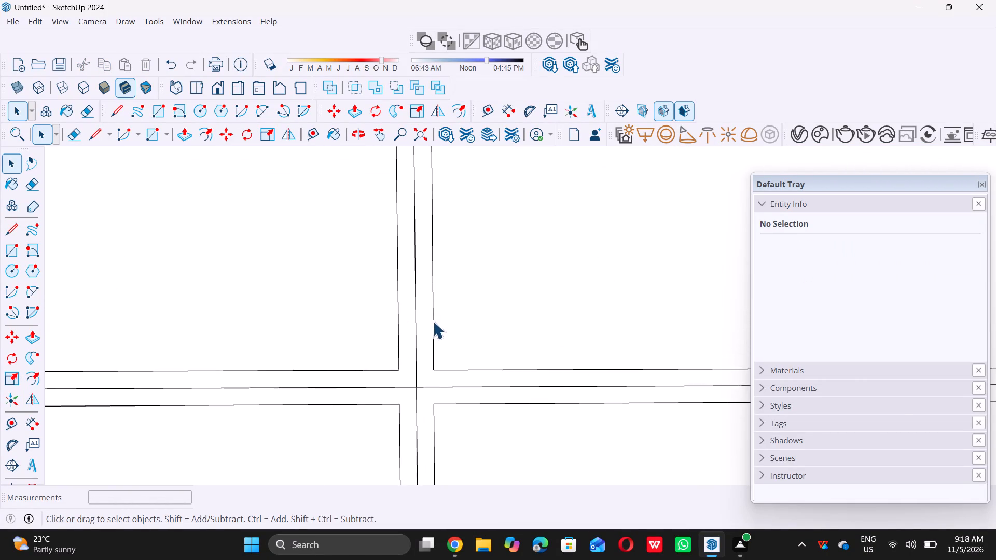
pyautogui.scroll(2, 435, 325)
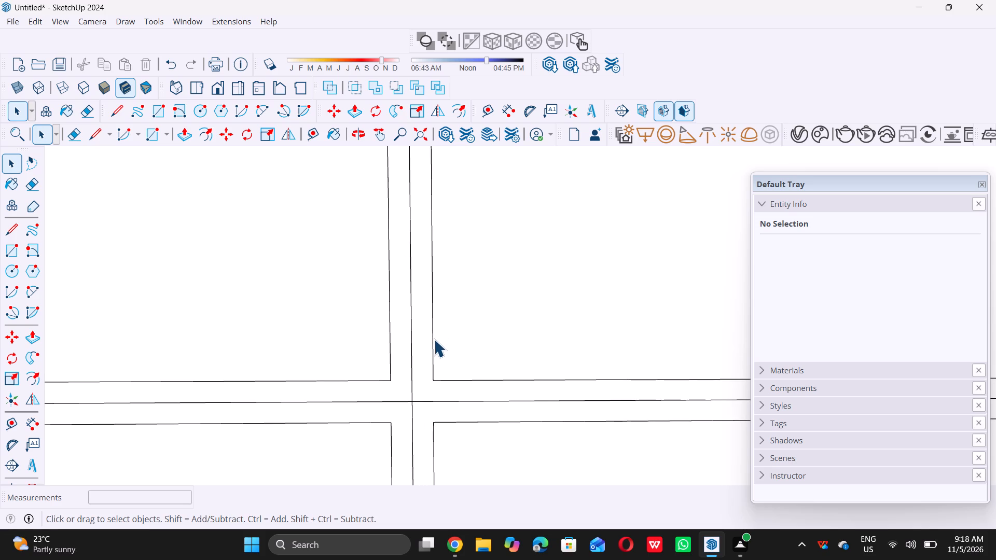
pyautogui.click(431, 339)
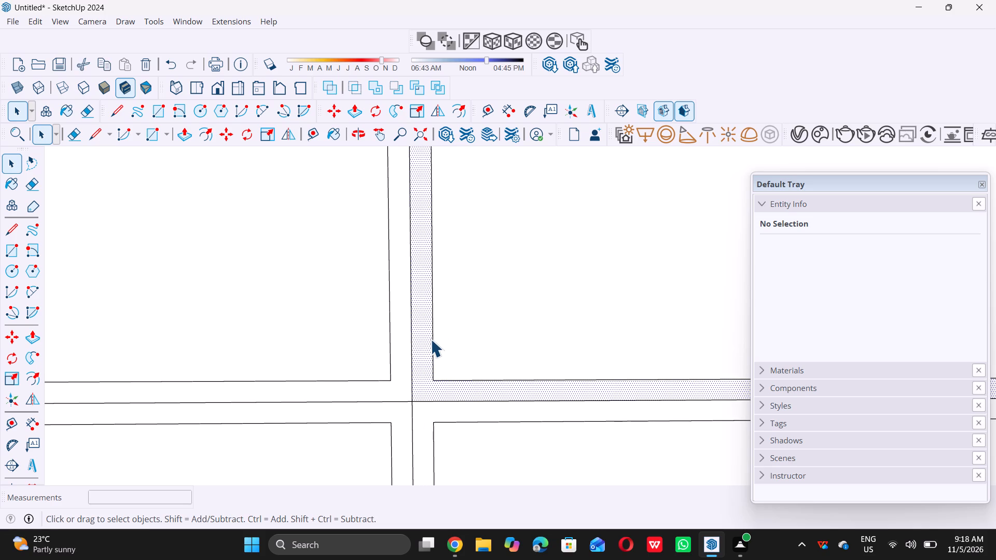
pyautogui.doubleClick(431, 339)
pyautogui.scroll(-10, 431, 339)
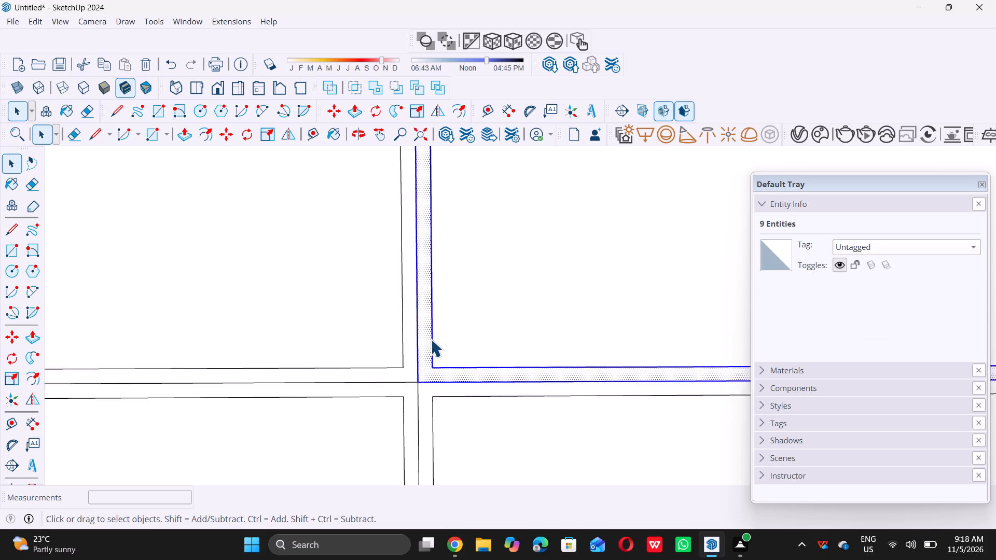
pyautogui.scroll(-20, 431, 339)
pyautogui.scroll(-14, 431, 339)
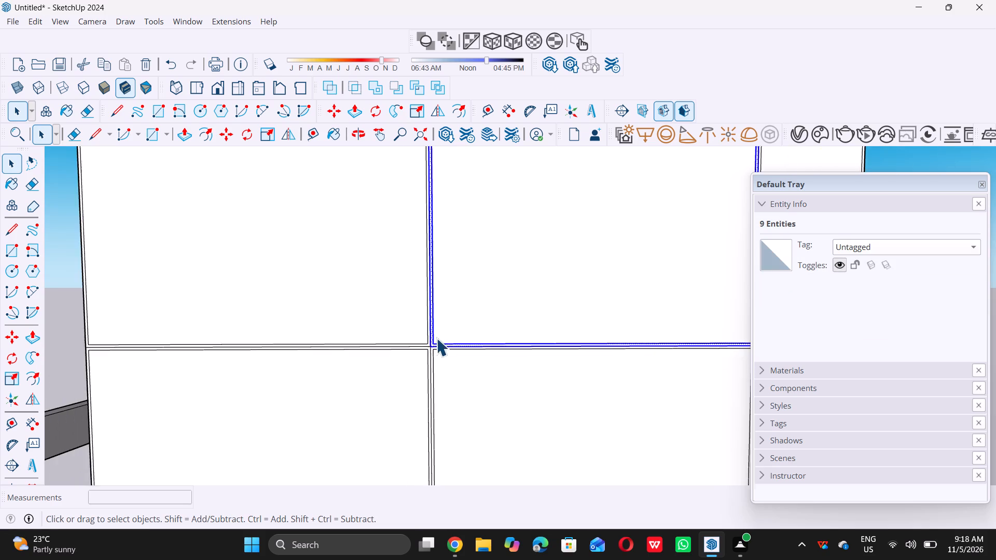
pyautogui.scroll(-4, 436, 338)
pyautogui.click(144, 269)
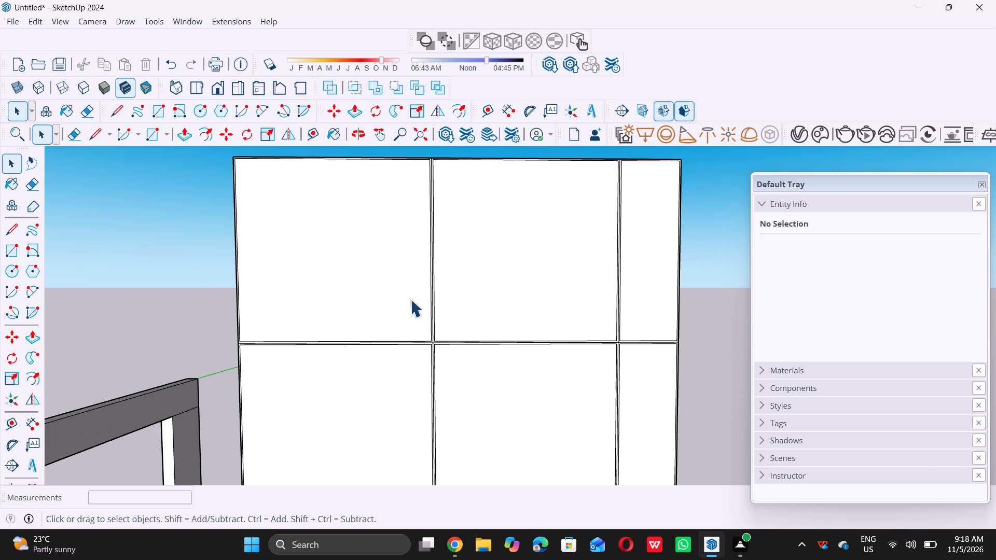
# Move the upper-middle cell's inset left edge 1/2" onto the dividing line shared with the upper-left cell.
pyautogui.scroll(12, 446, 318)
pyautogui.scroll(6, 422, 355)
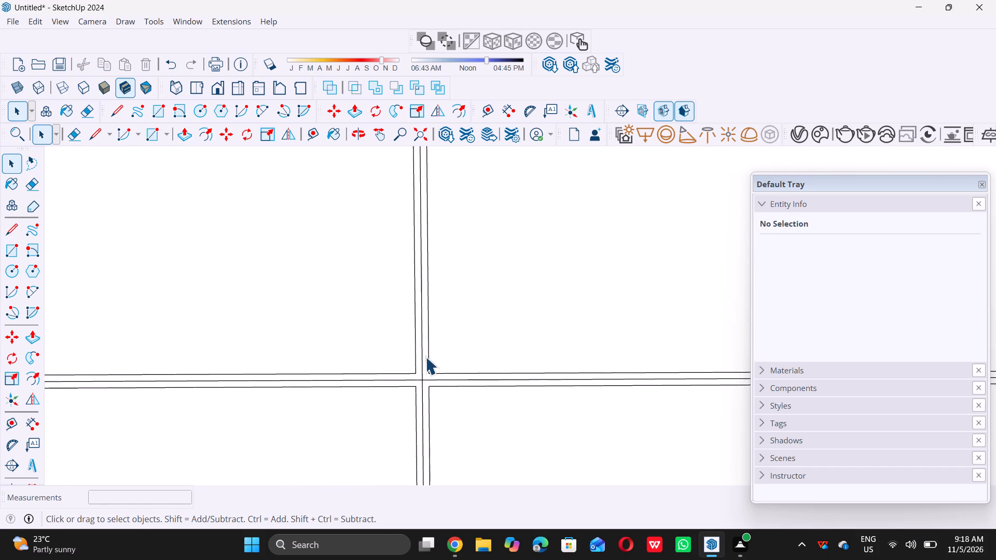
pyautogui.scroll(8, 430, 369)
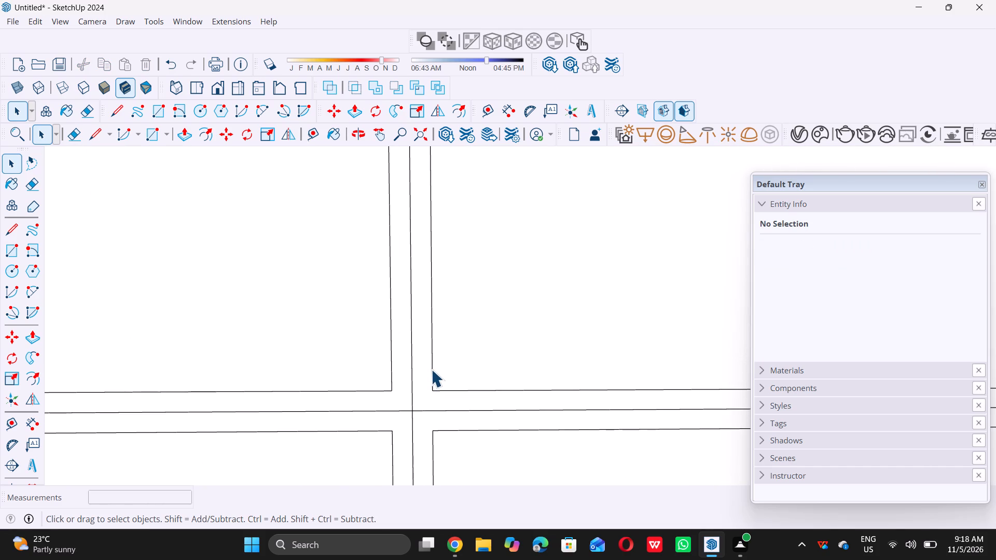
pyautogui.click(432, 369)
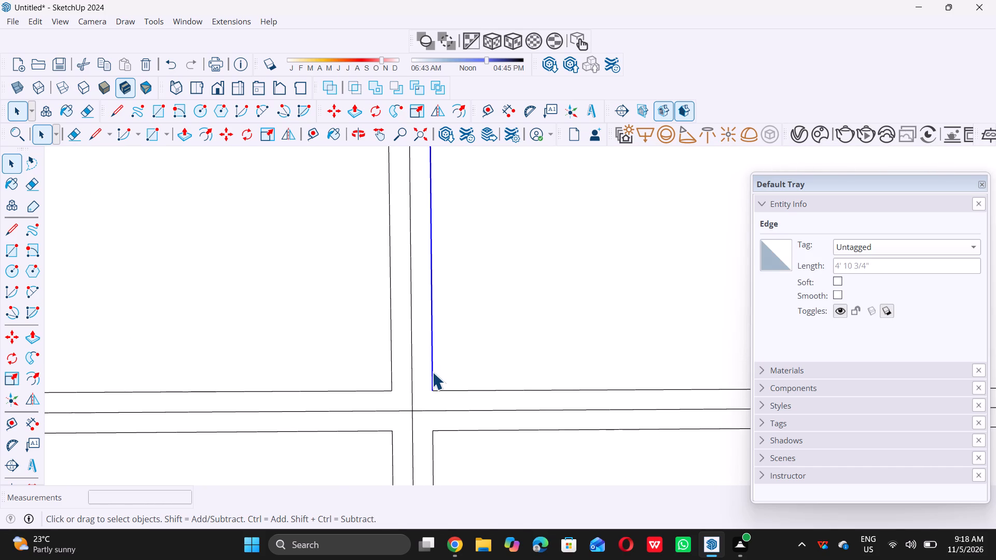
pyautogui.press('m')
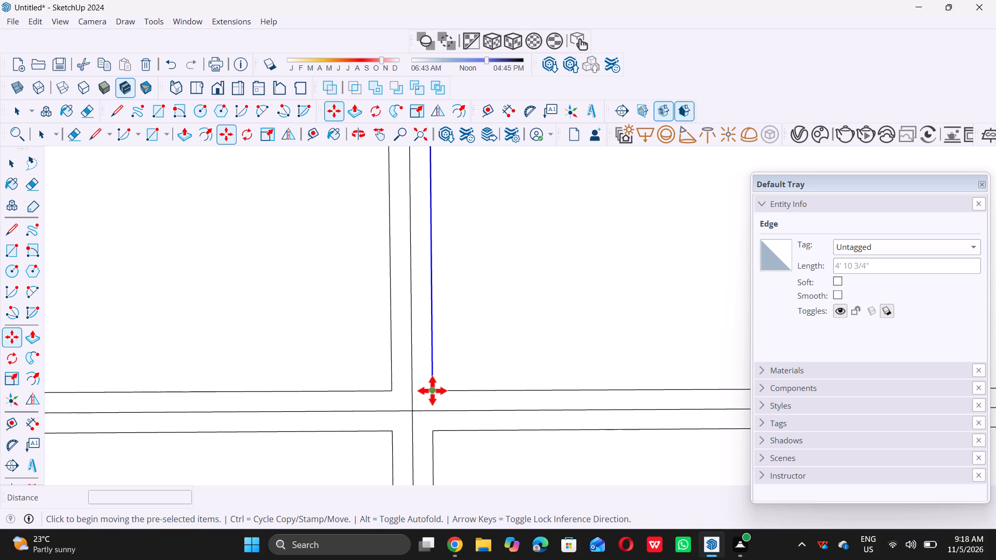
pyautogui.click(432, 390)
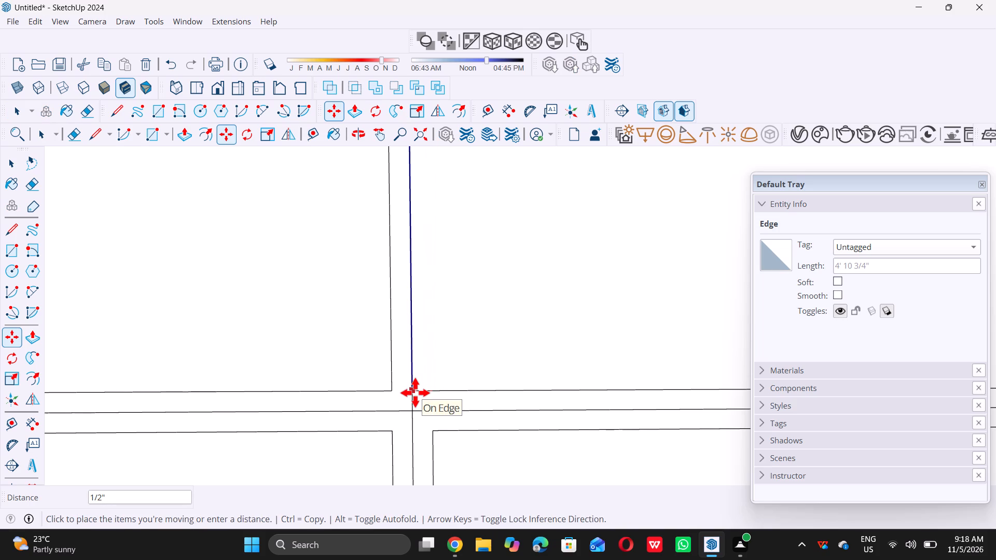
pyautogui.click(415, 392)
pyautogui.press('space')
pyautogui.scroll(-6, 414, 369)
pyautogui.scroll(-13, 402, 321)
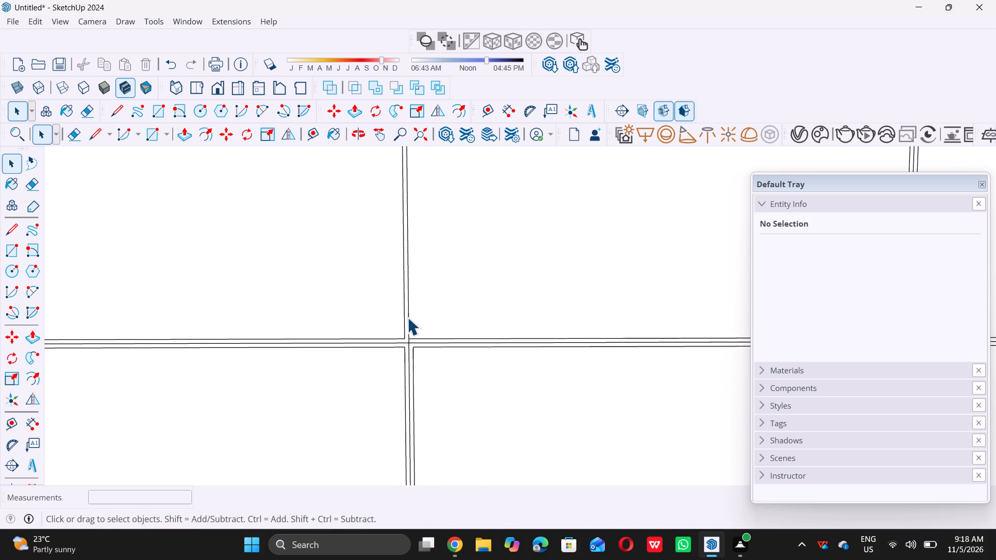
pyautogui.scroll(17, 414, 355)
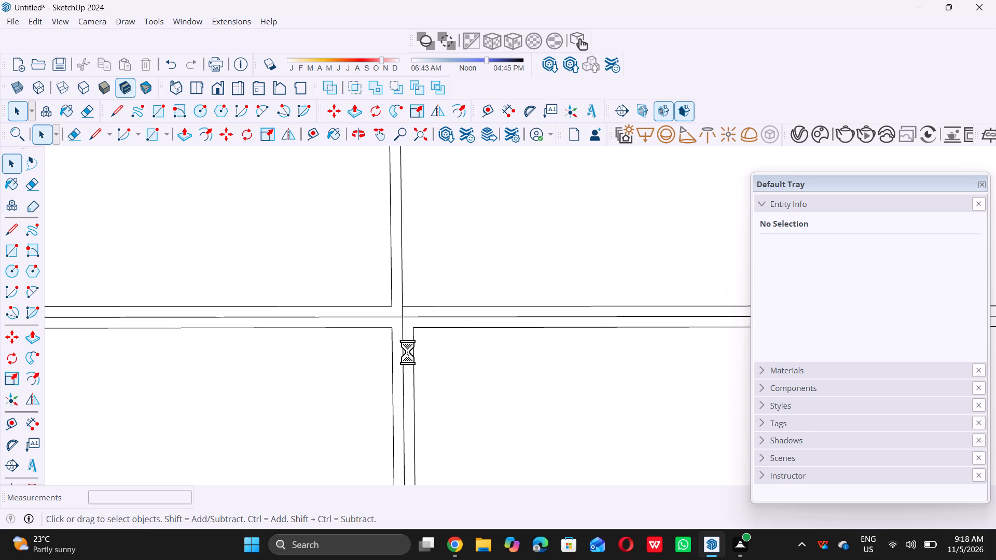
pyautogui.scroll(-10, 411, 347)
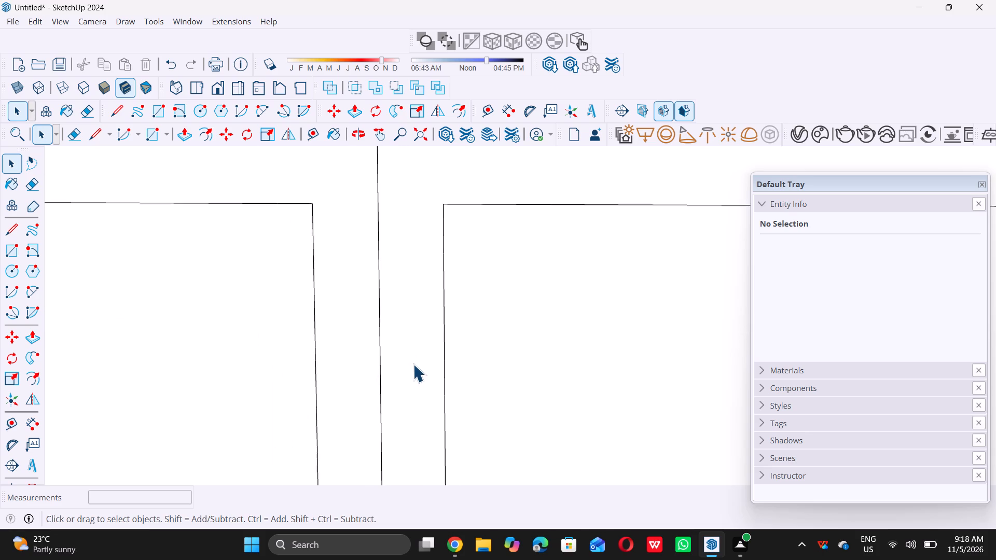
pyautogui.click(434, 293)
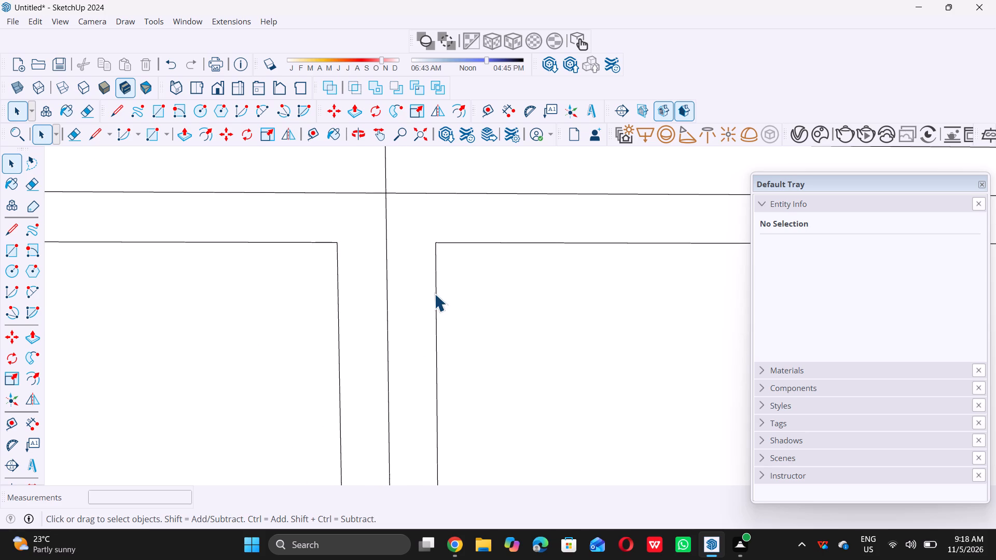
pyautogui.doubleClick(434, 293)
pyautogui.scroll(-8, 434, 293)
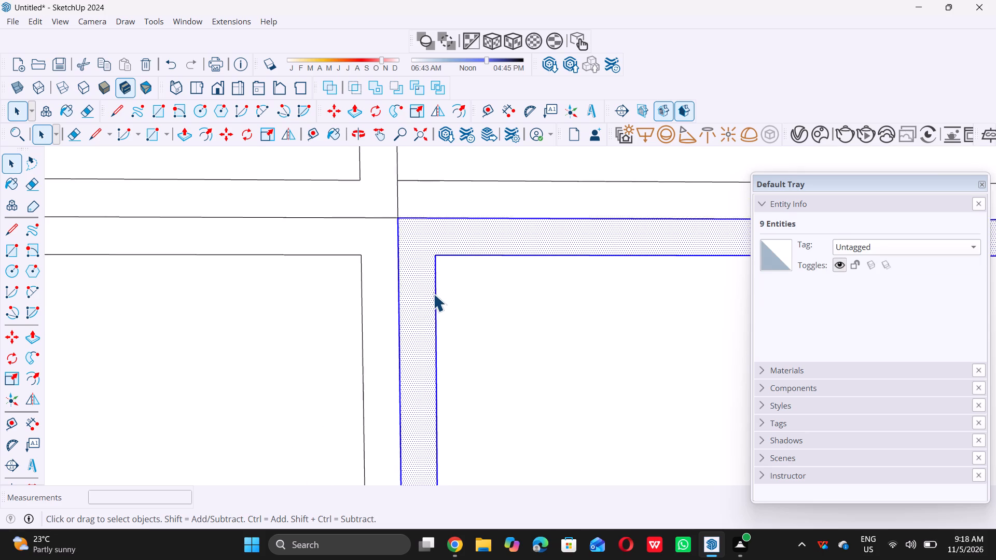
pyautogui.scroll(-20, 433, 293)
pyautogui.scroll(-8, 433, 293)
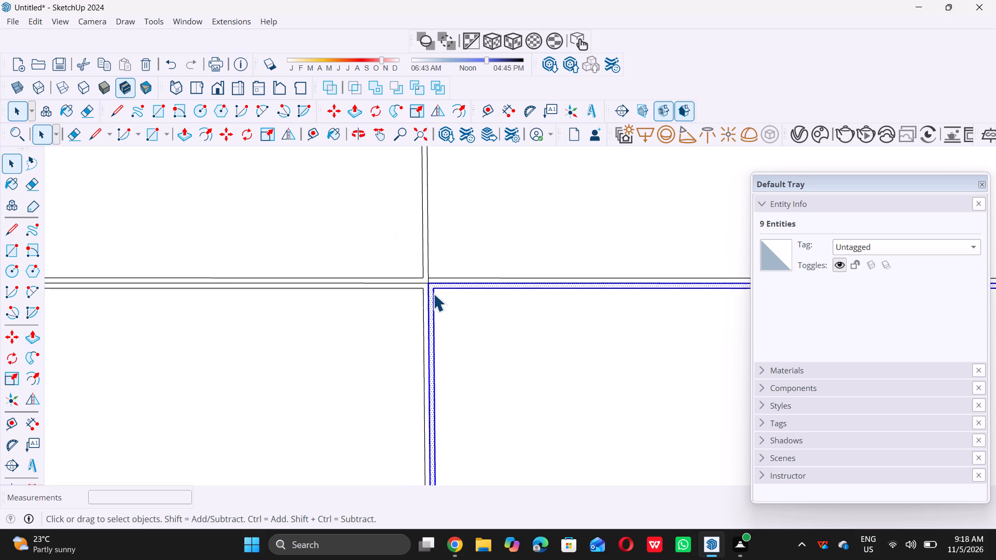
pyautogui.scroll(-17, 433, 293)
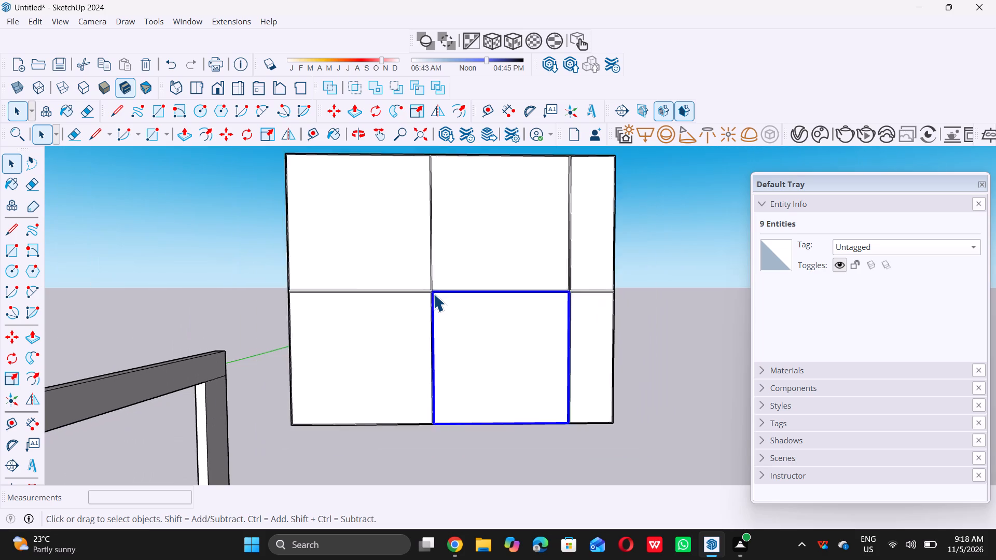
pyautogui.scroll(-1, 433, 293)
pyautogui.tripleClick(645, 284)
# Move the upper-left cell's inset bottom edge down onto the horizontal dividing line shared with the lower-left cell.
pyautogui.scroll(3, 429, 297)
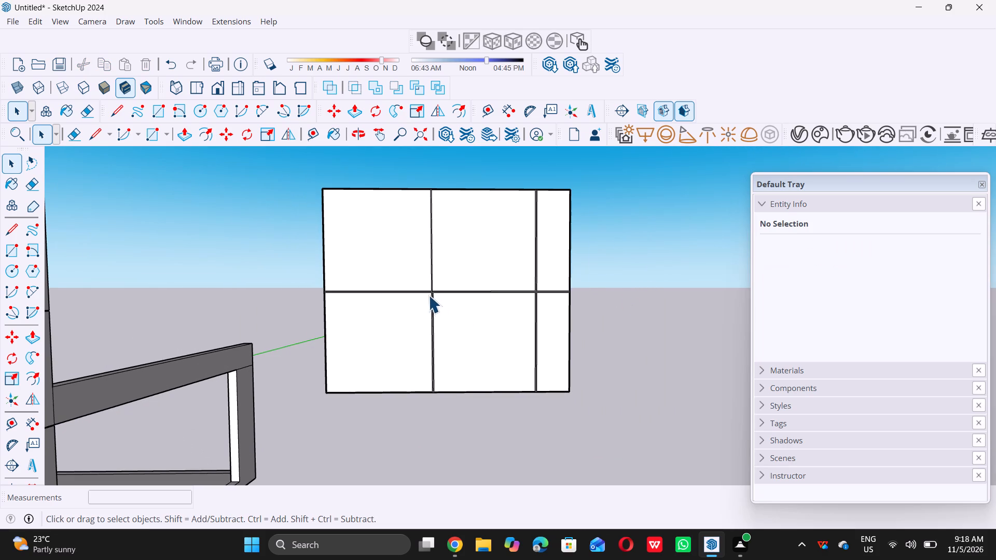
pyautogui.scroll(17, 428, 295)
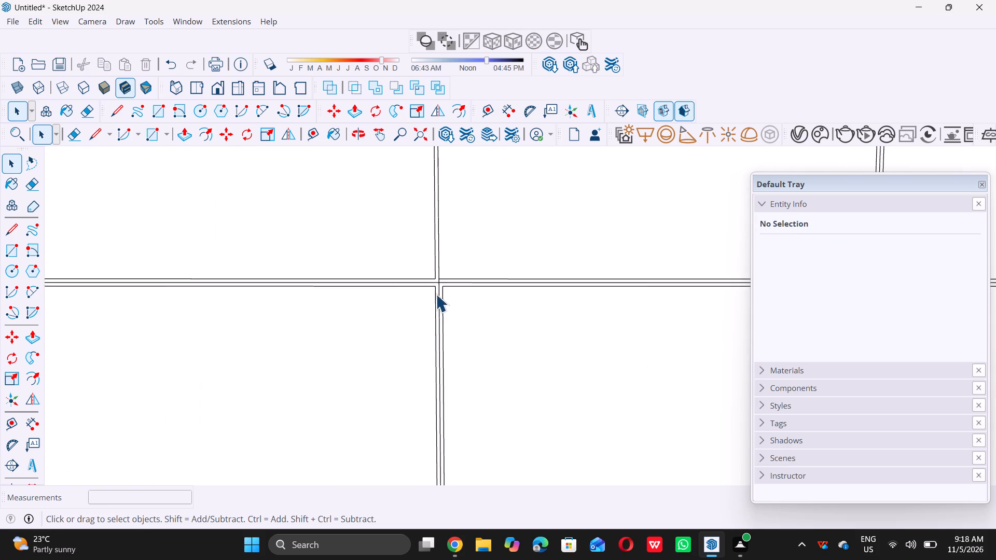
pyautogui.scroll(10, 423, 260)
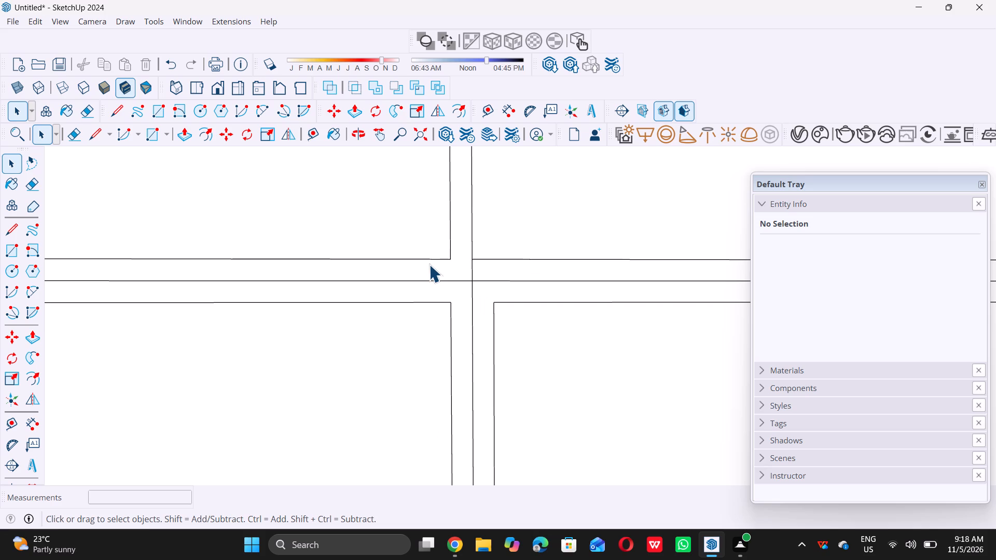
pyautogui.click(434, 260)
pyautogui.press('m')
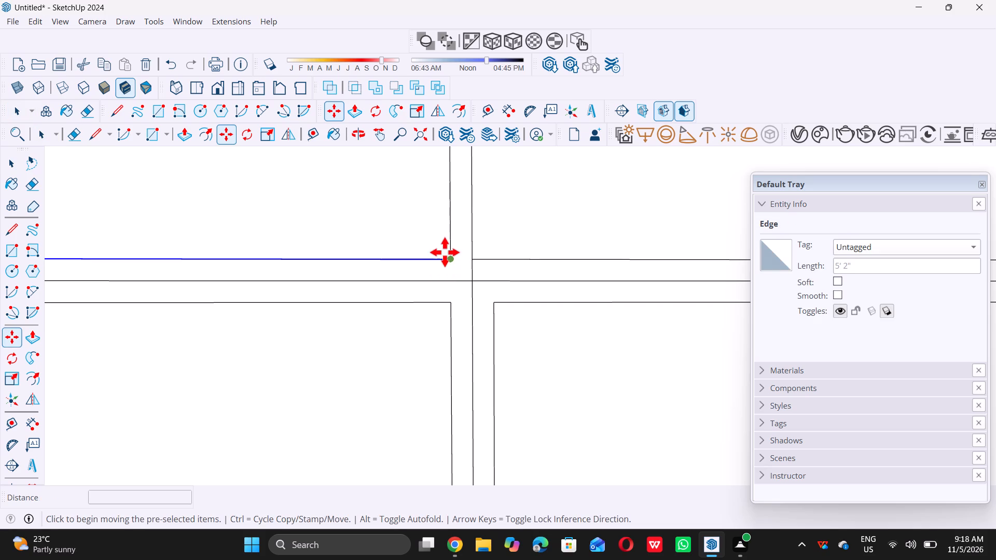
pyautogui.doubleClick(450, 261)
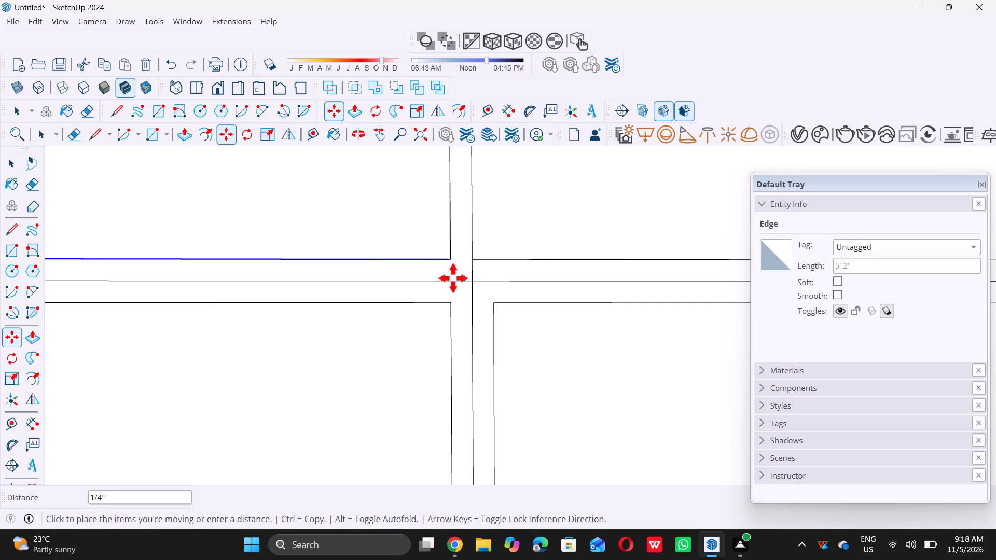
pyautogui.click(452, 282)
pyautogui.press('space')
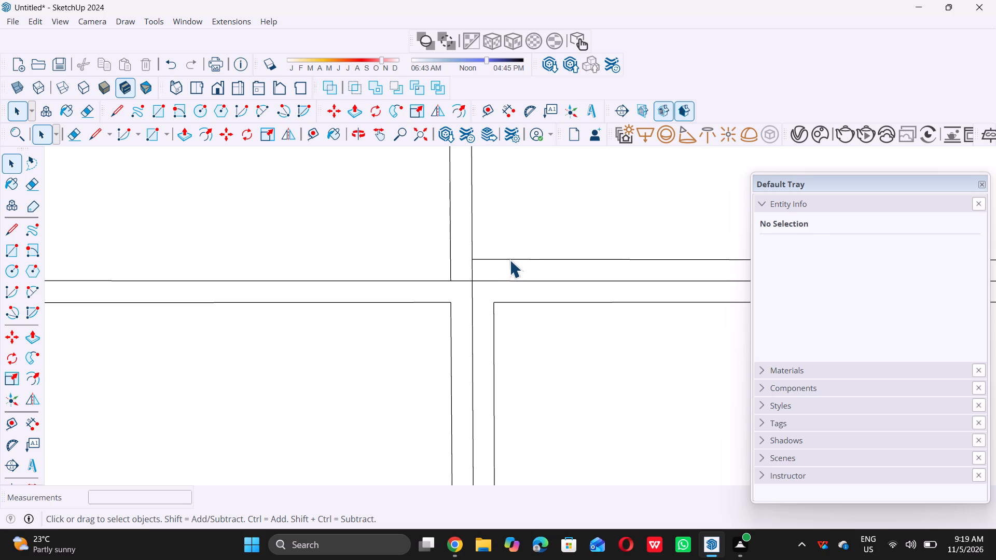
# Move the upper-middle cell's inset bottom edge 1/2" down onto the horizontal dividing line.
pyautogui.click(509, 260)
pyautogui.press('m')
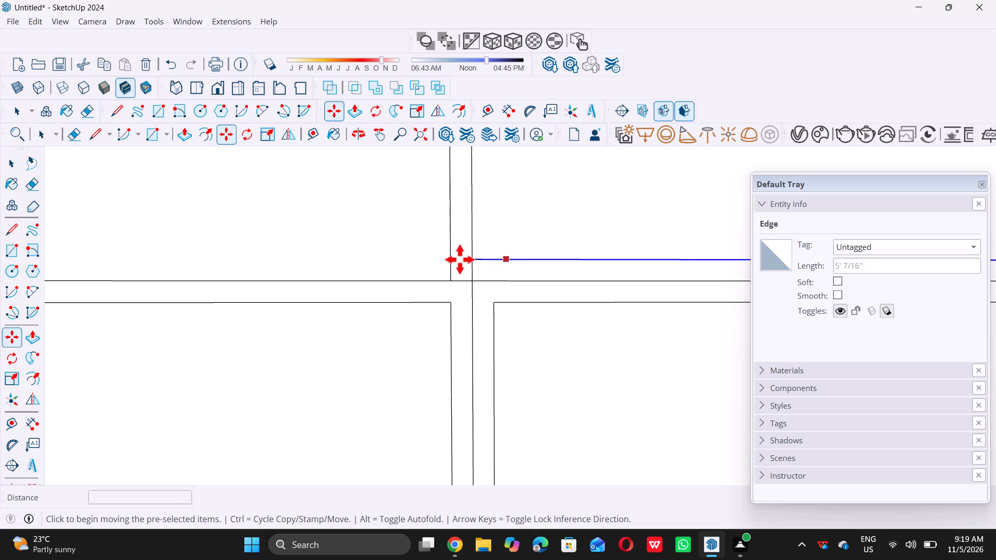
pyautogui.click(474, 260)
pyautogui.click(472, 283)
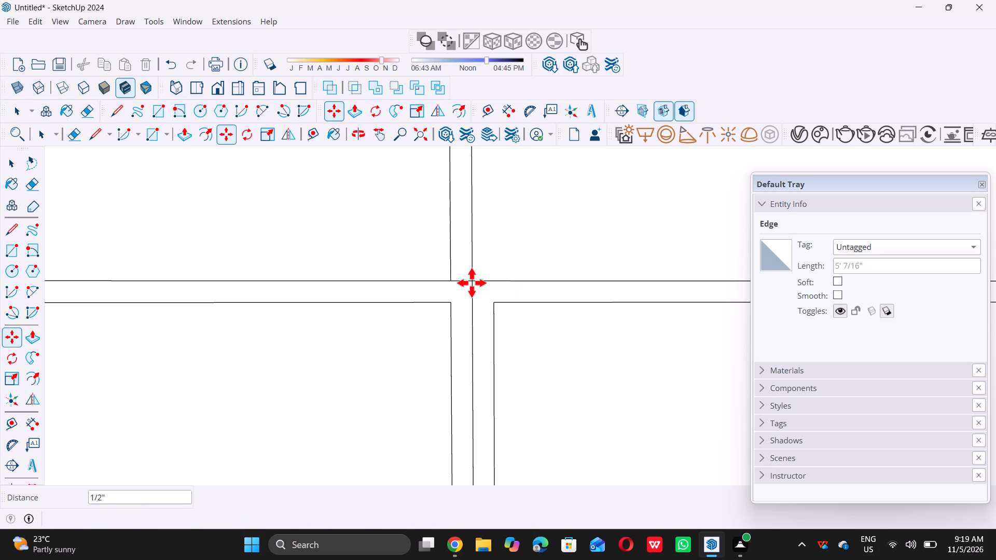
pyautogui.press('space')
# Move the lower-middle cell's inset left edge 1/2" onto the dividing line shared with the lower-left cell.
pyautogui.scroll(-5, 405, 299)
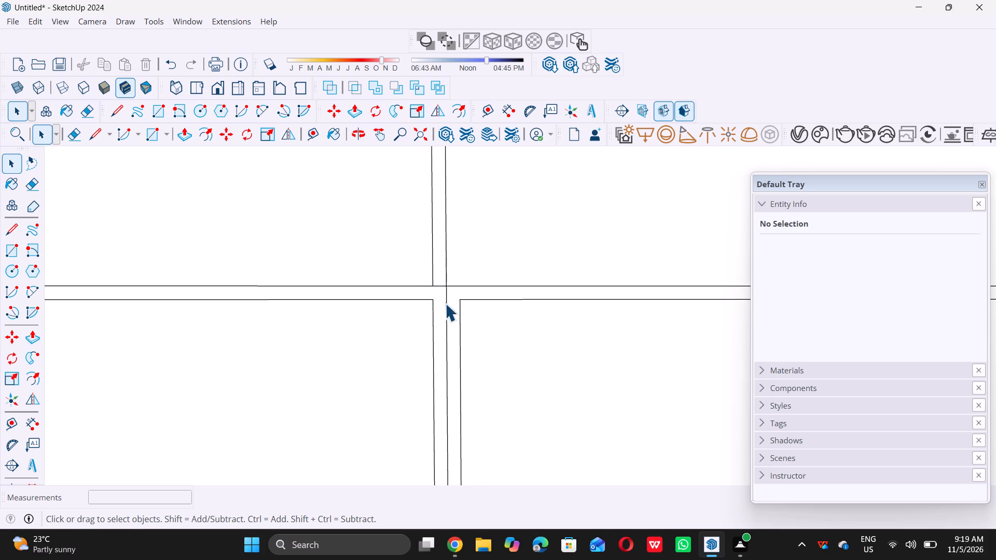
pyautogui.scroll(5, 453, 310)
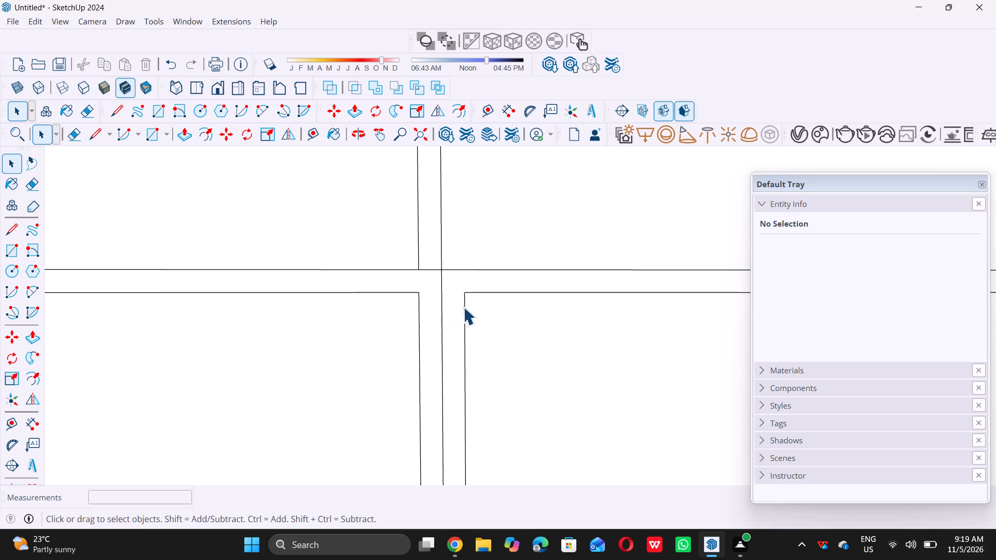
pyautogui.click(463, 307)
pyautogui.press('m')
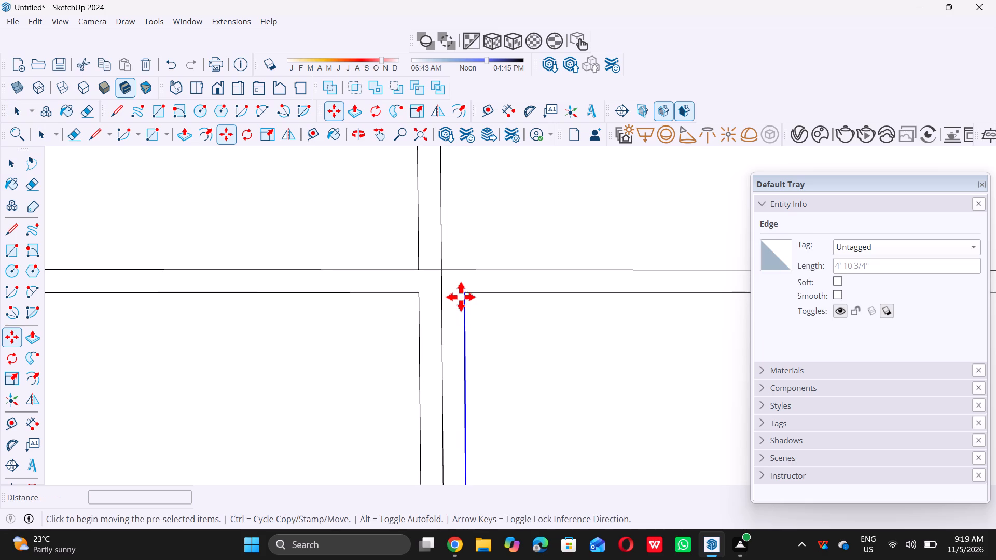
pyautogui.doubleClick(466, 291)
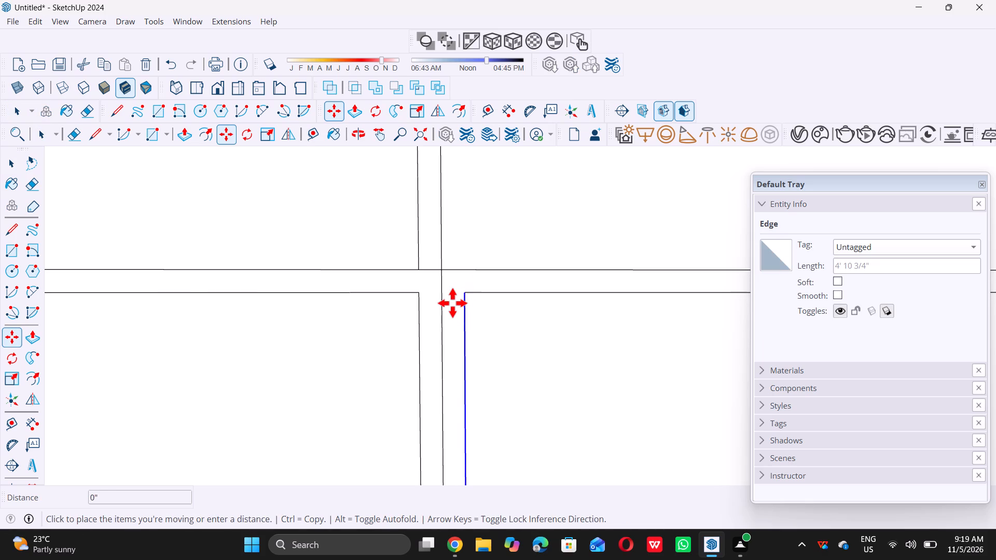
pyautogui.click(438, 292)
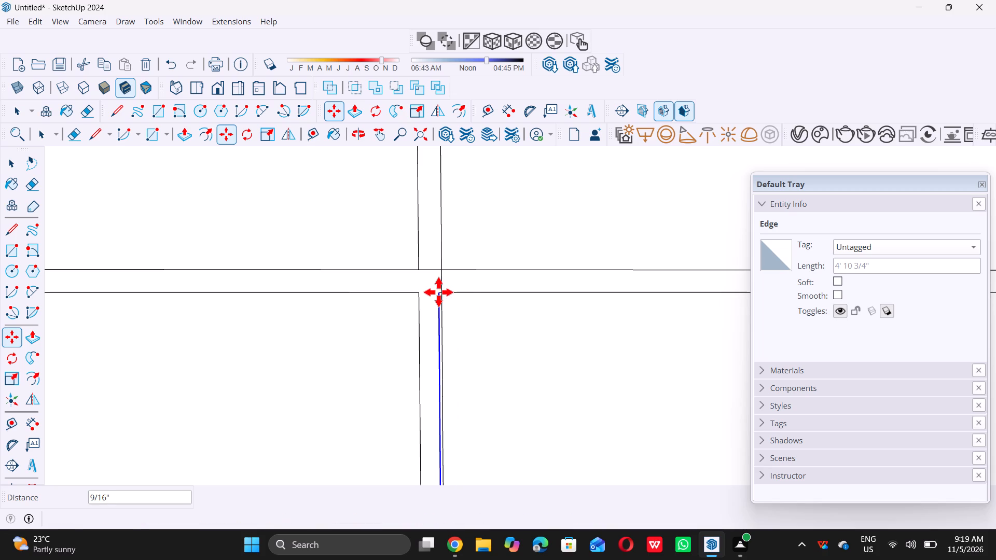
pyautogui.hotkey('ctrl', 'z')
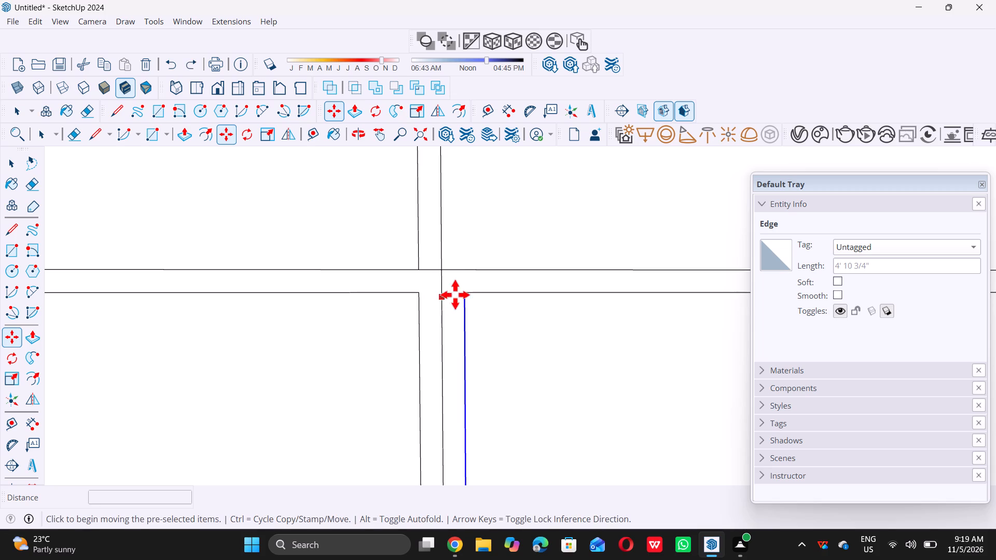
pyautogui.click(463, 296)
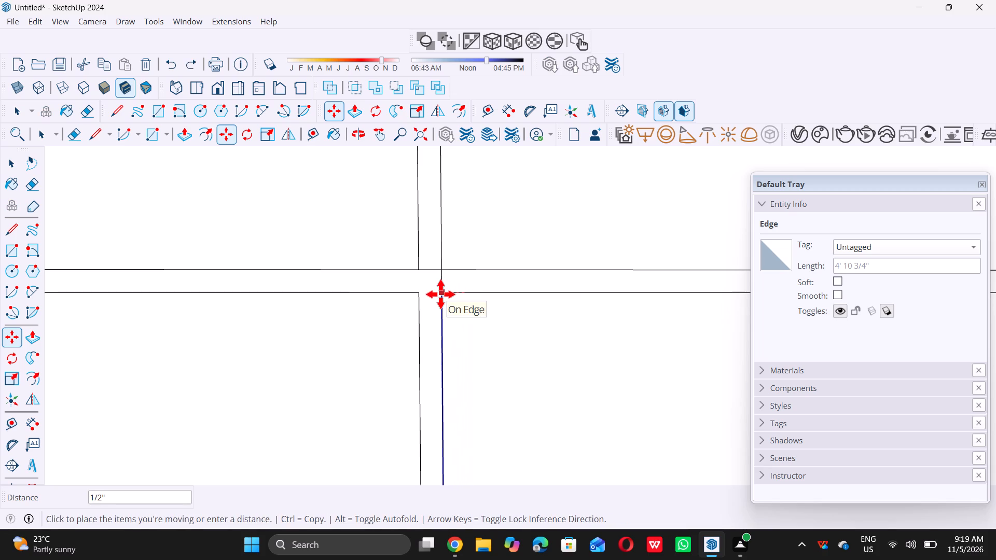
pyautogui.click(440, 294)
pyautogui.press('space')
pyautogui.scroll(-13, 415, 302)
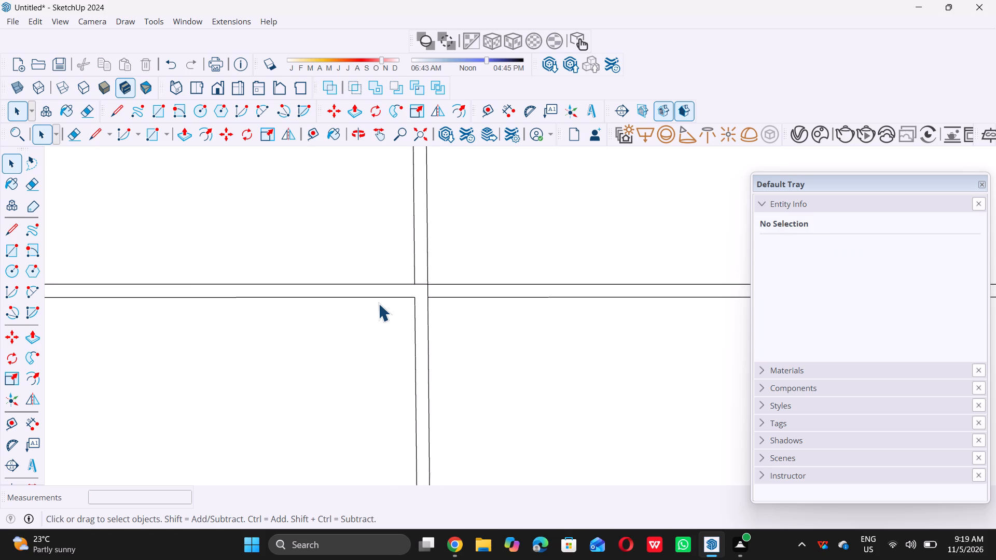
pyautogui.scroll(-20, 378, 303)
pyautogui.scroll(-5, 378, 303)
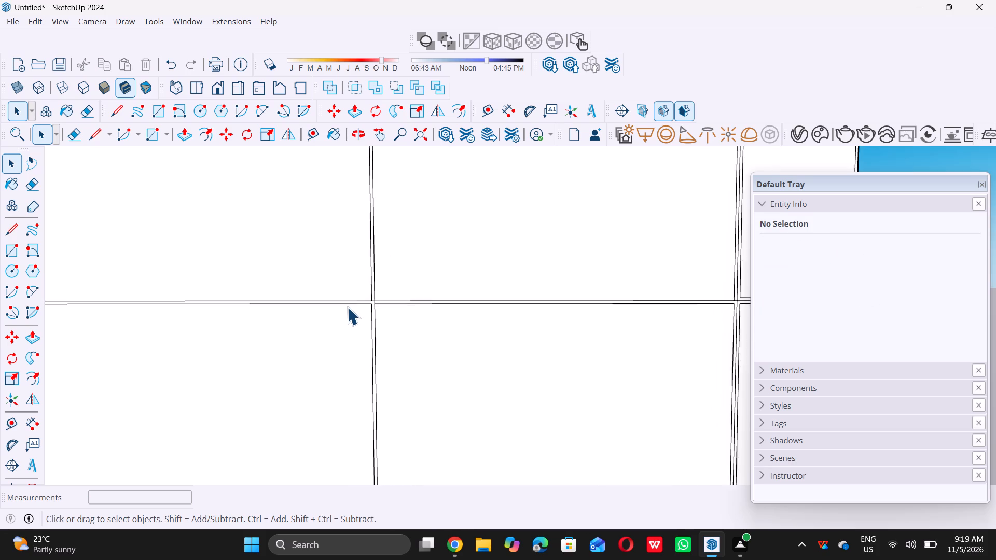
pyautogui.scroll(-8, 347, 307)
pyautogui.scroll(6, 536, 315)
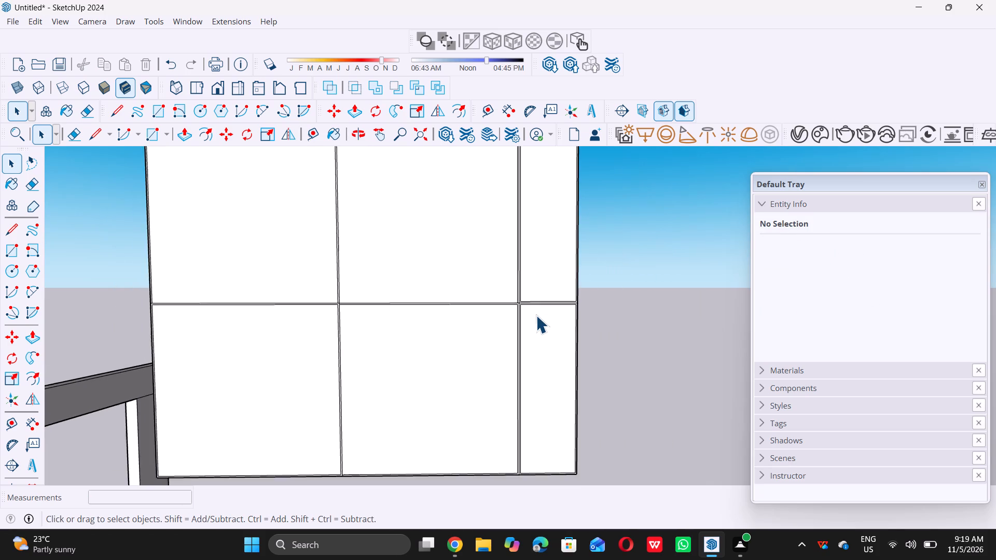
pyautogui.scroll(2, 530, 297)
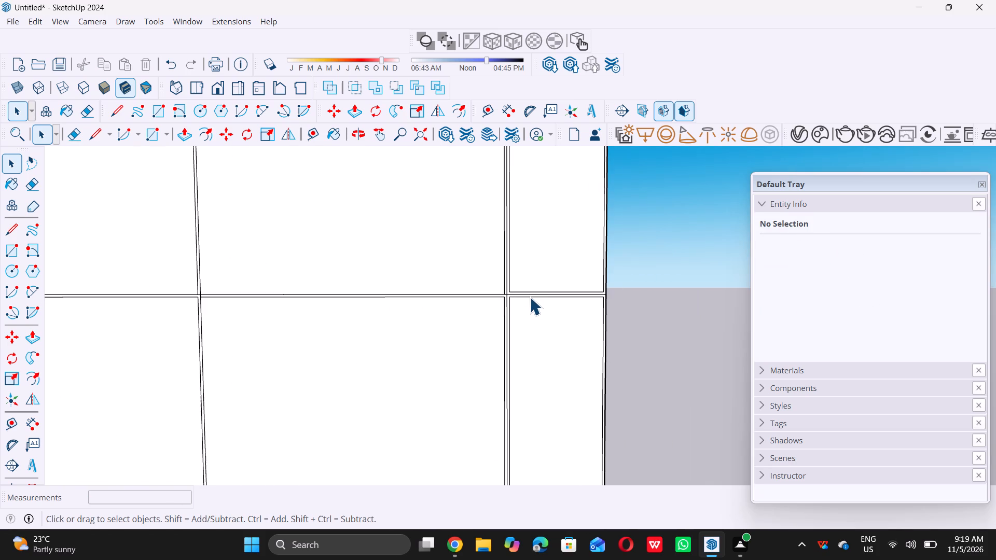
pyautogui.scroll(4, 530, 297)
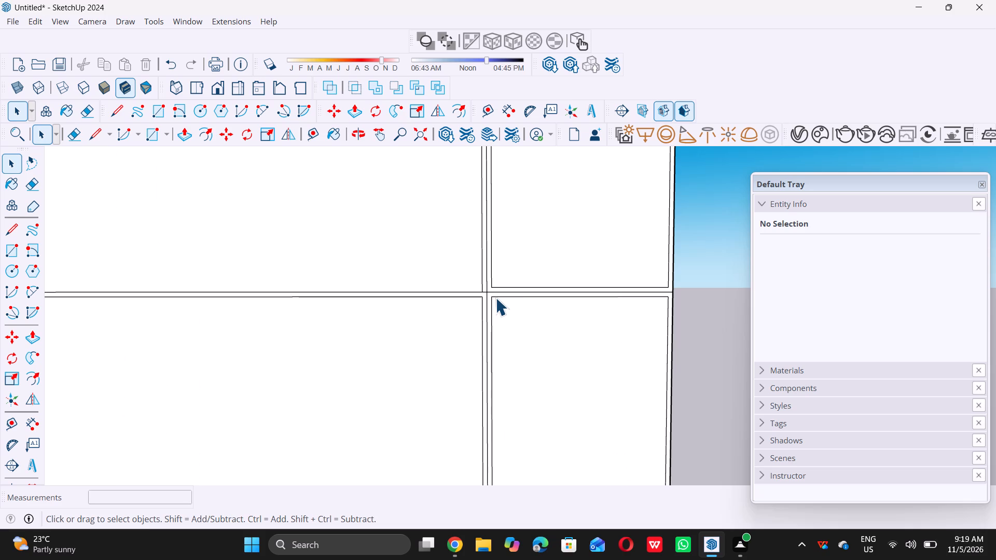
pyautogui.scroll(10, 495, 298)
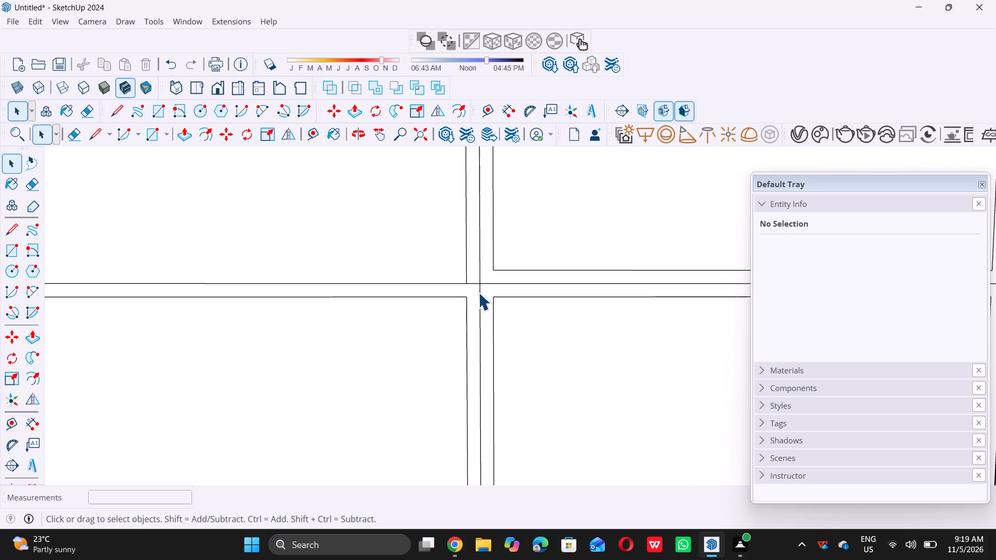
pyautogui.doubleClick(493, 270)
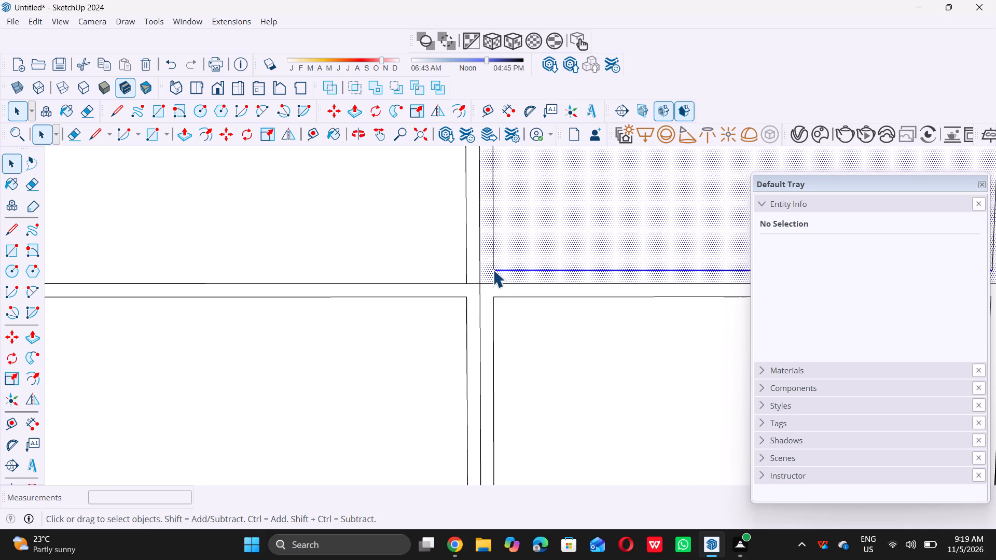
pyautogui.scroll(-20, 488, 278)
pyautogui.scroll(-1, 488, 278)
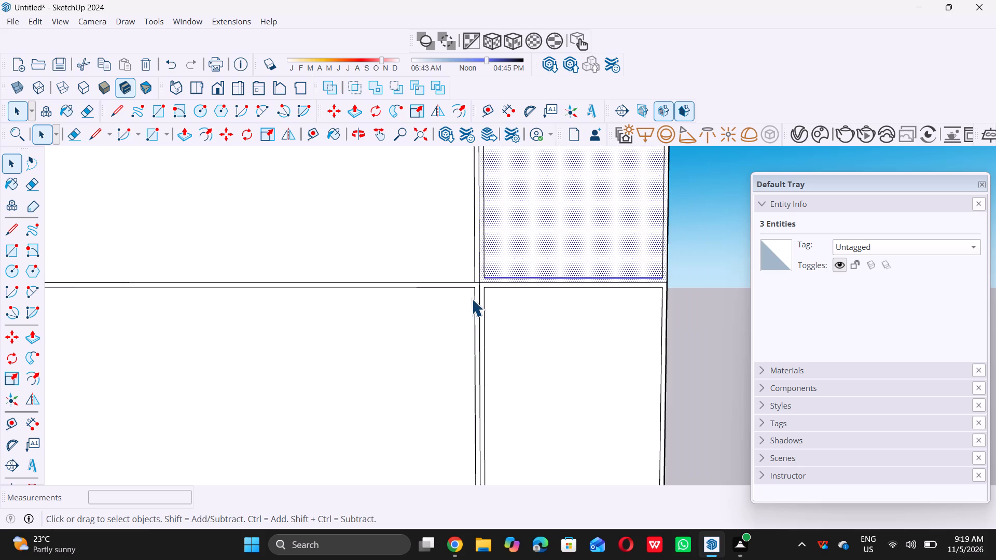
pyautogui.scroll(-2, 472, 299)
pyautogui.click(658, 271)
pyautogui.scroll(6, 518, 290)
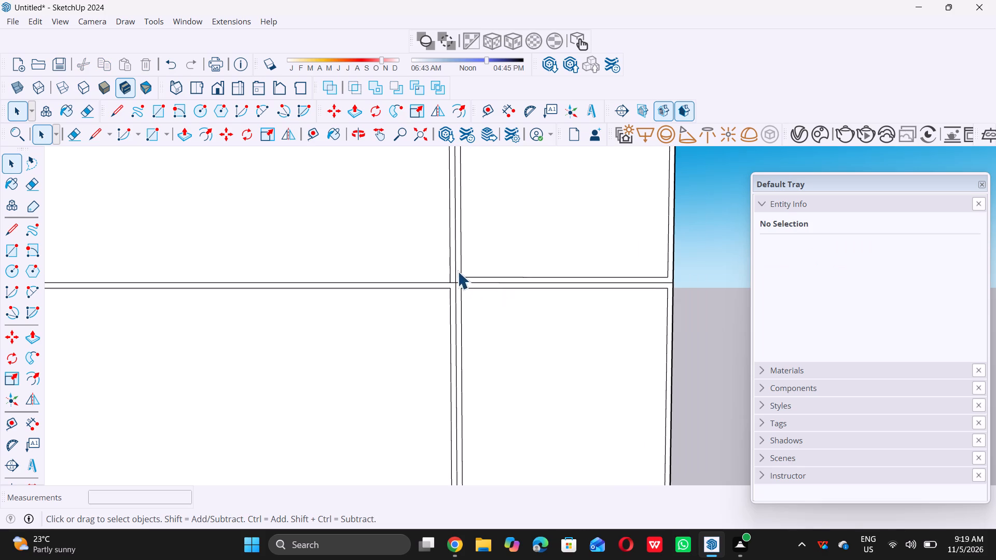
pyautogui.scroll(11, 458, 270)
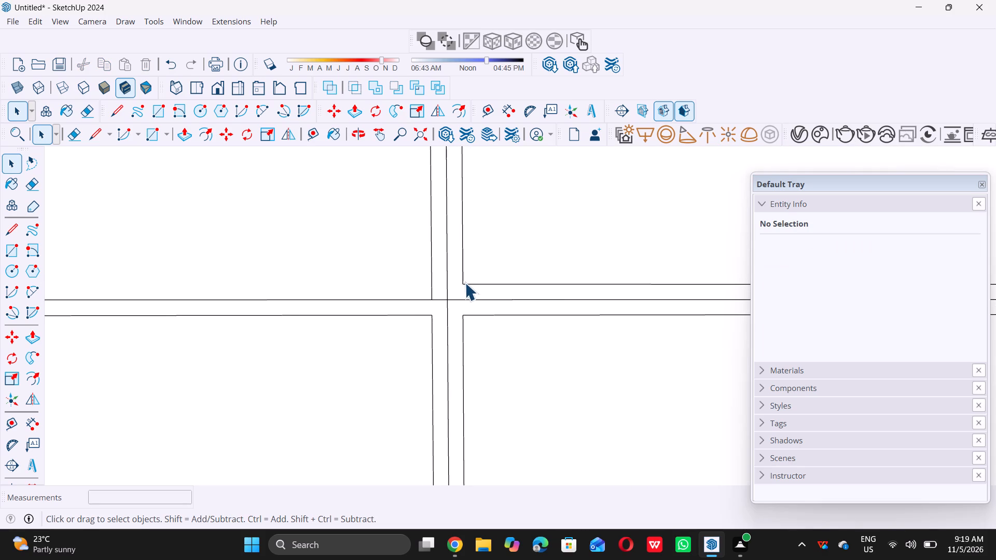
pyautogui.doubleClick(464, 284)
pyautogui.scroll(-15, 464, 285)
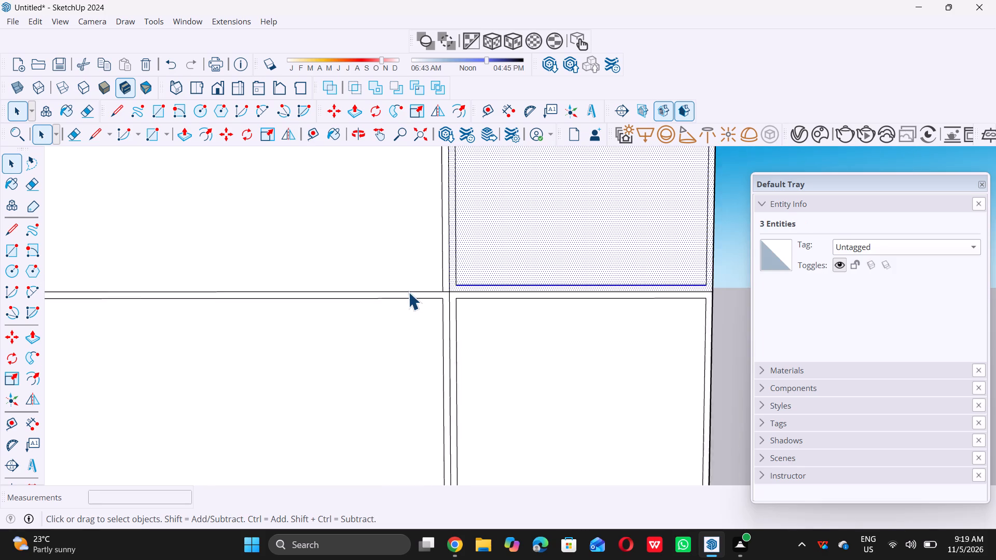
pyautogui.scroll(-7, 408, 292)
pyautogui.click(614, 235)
# Move the narrow upper-right cell's inset left edge 1/2" onto the dividing line shared with the upper-middle cell.
pyautogui.scroll(6, 507, 270)
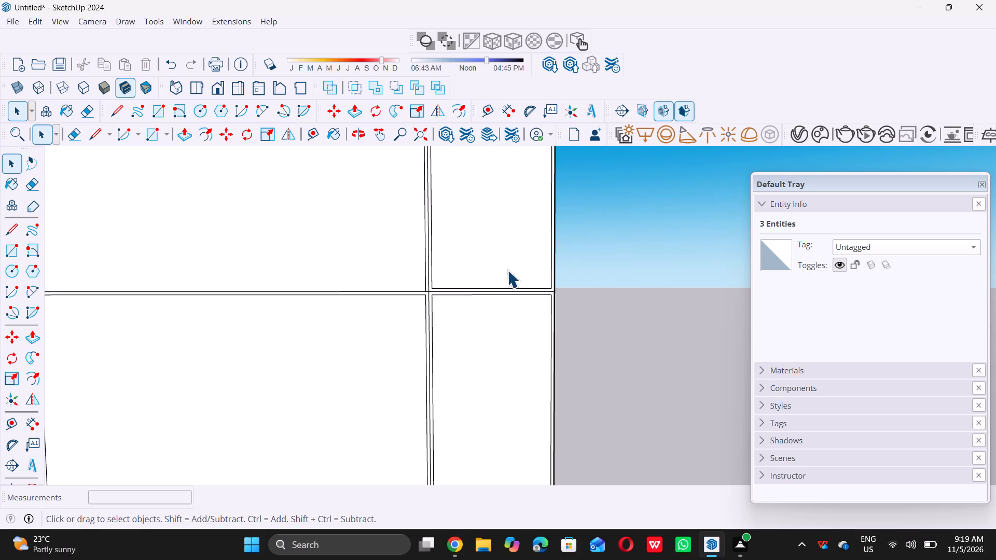
pyautogui.scroll(6, 395, 303)
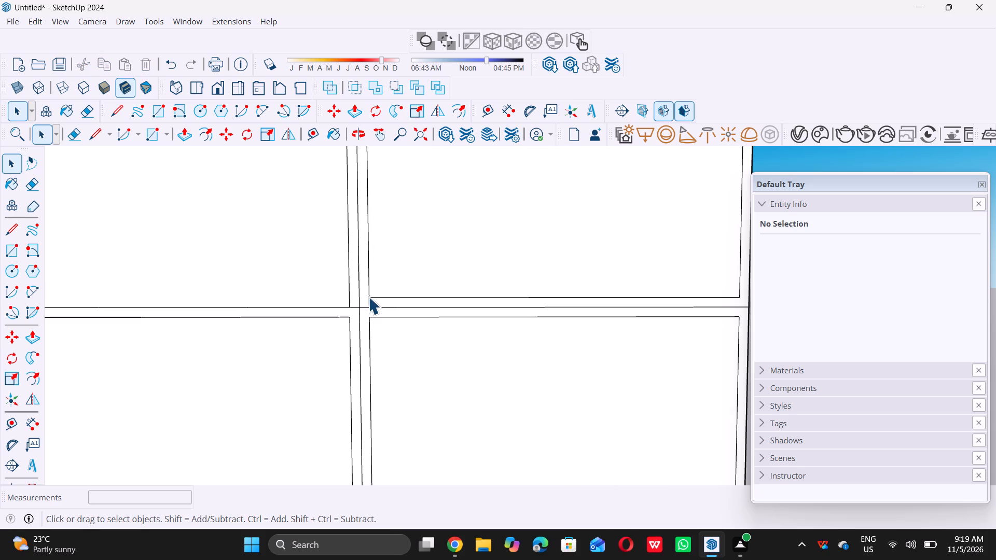
pyautogui.click(369, 296)
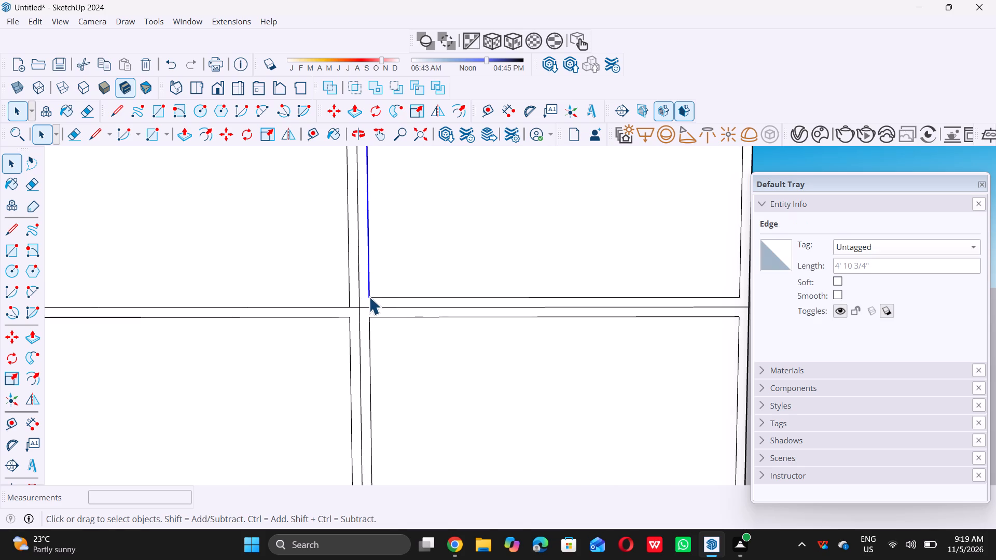
pyautogui.press('m')
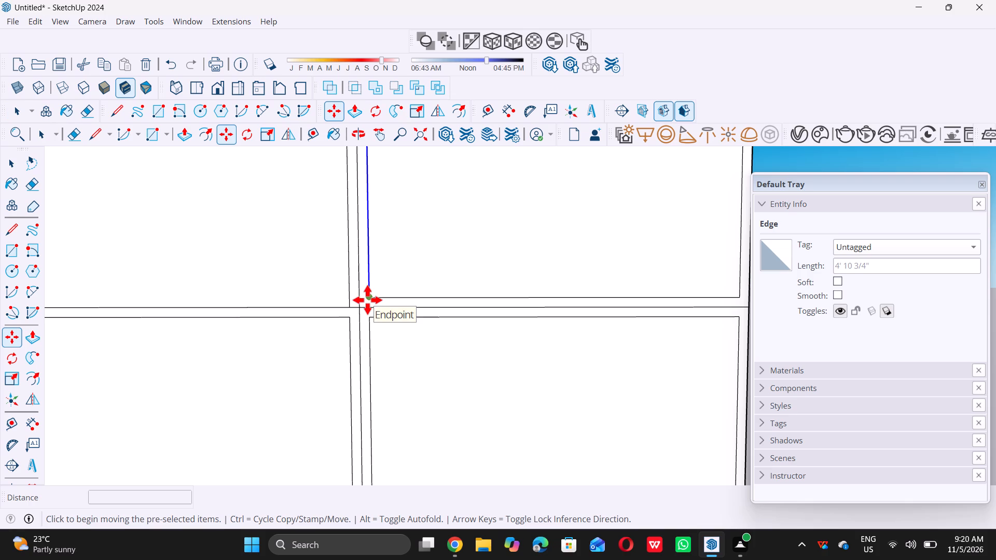
pyautogui.click(368, 300)
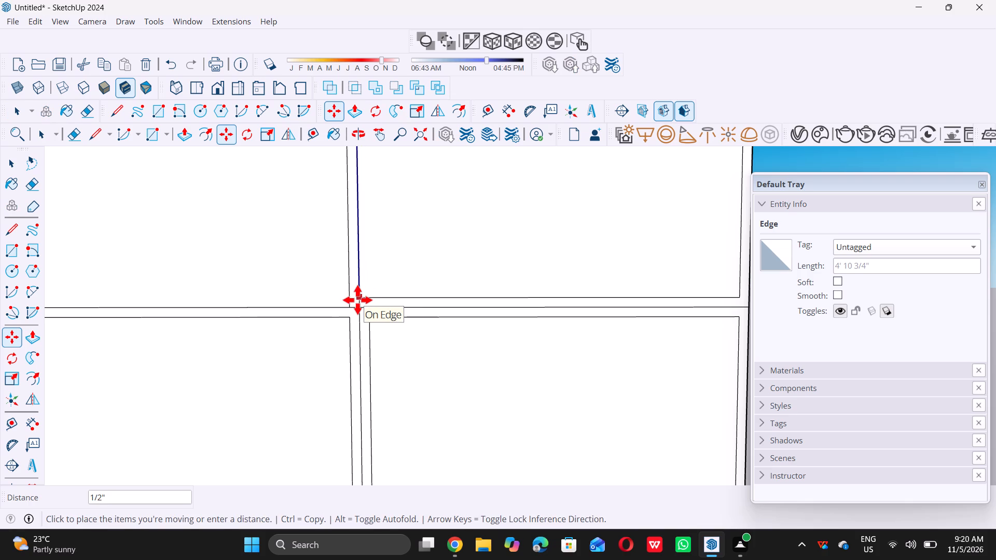
pyautogui.click(357, 299)
pyautogui.press('space')
pyautogui.scroll(-7, 321, 302)
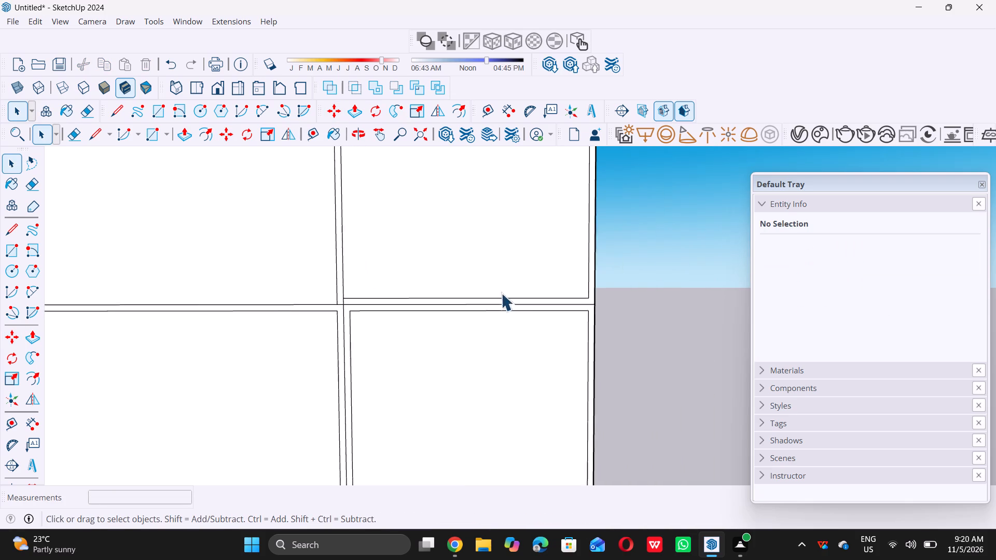
# Move the narrow upper-right cell's inset bottom edge 1/2" down onto the horizontal dividing line.
pyautogui.click(653, 276)
pyautogui.scroll(5, 385, 310)
pyautogui.scroll(4, 328, 298)
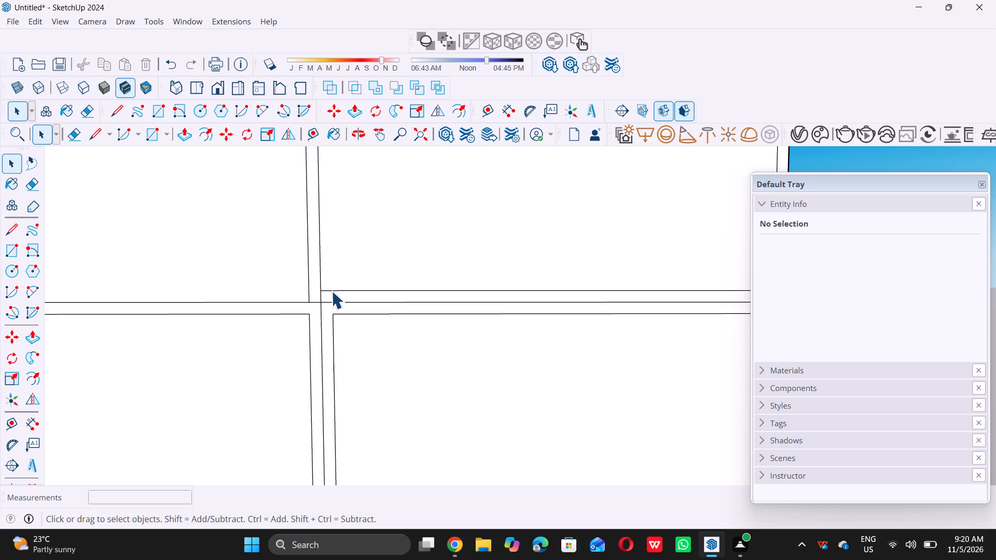
pyautogui.click(331, 291)
pyautogui.press('m')
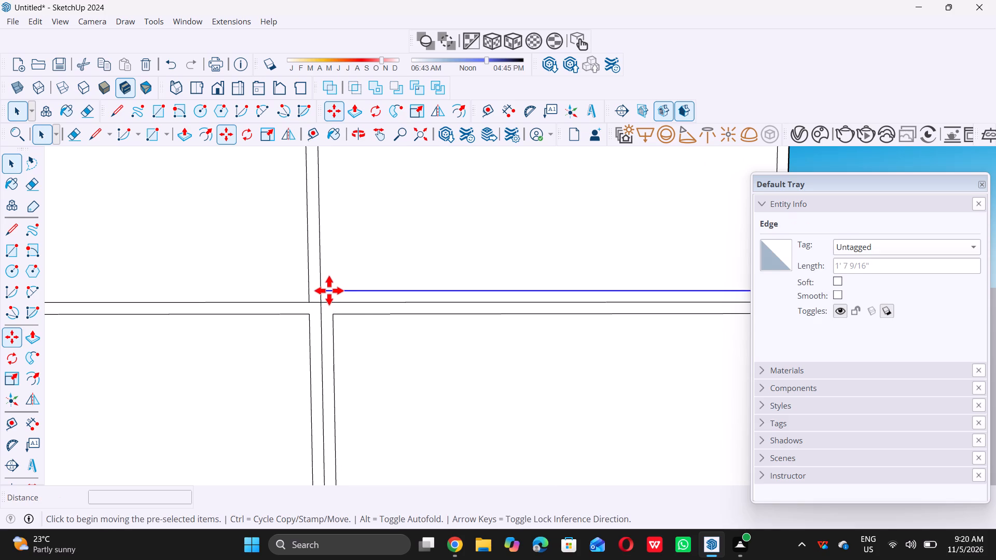
pyautogui.click(322, 289)
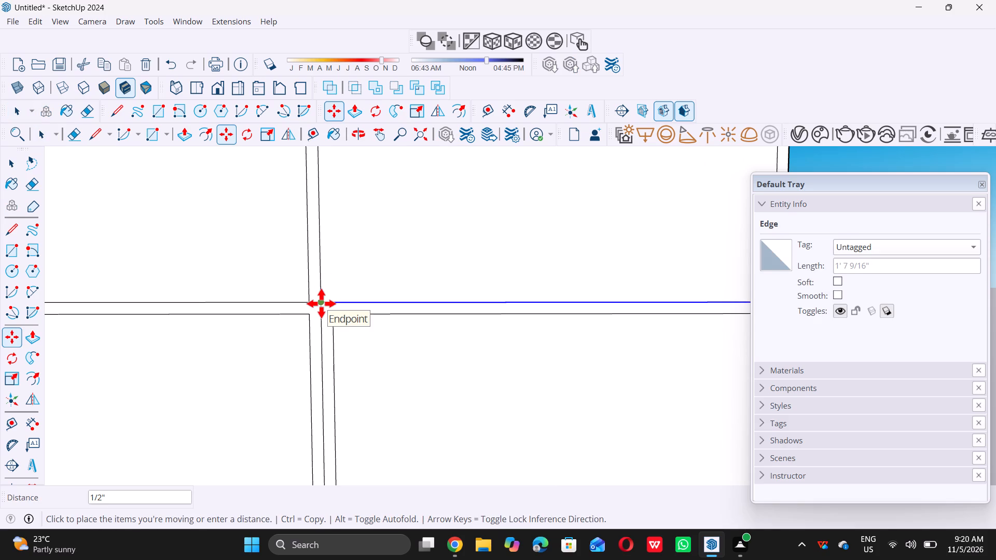
pyautogui.click(322, 304)
pyautogui.press('space')
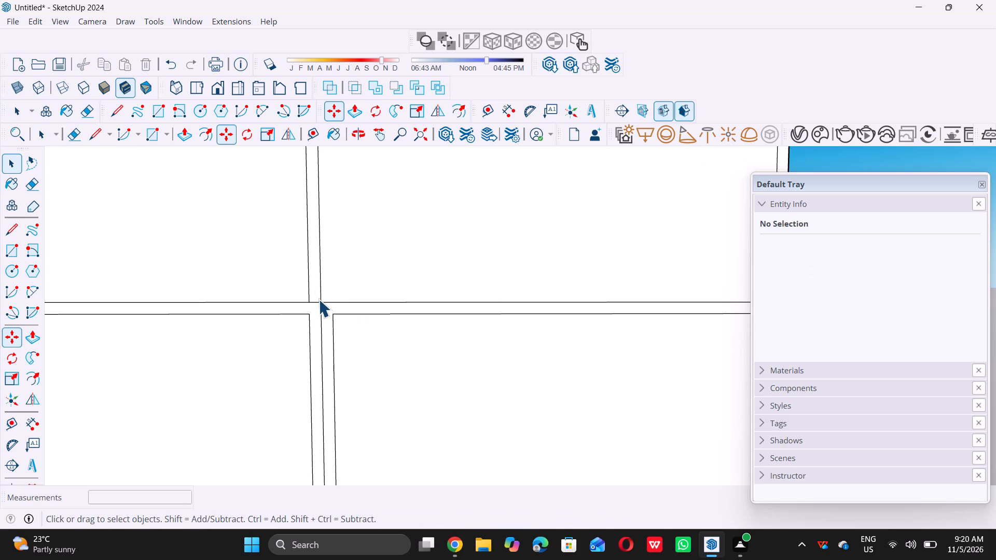
# Move the narrow lower-right cell's inset left edge 1/2" onto the dividing line shared with the lower-middle cell.
pyautogui.scroll(-6, 313, 272)
pyautogui.scroll(6, 322, 311)
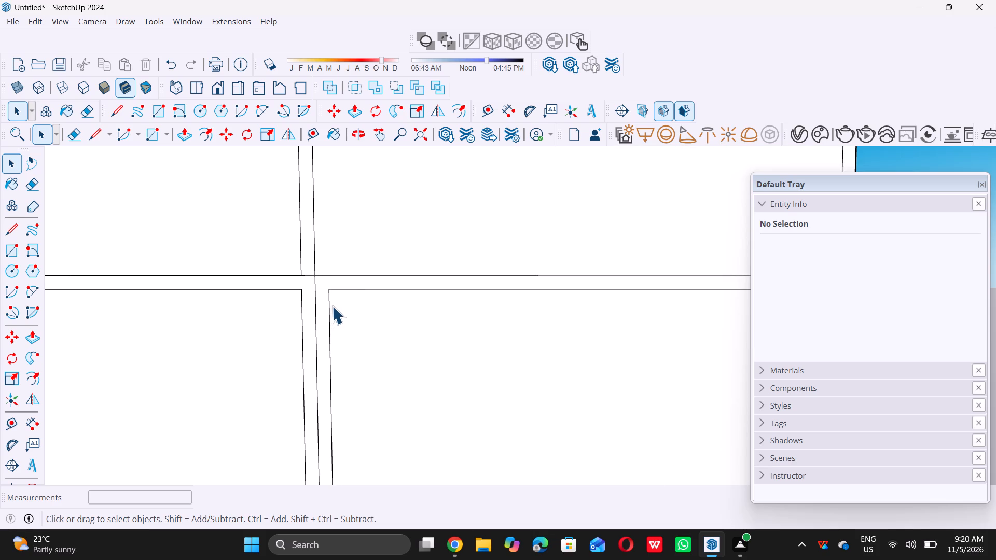
pyautogui.doubleClick(328, 307)
pyautogui.scroll(-16, 327, 307)
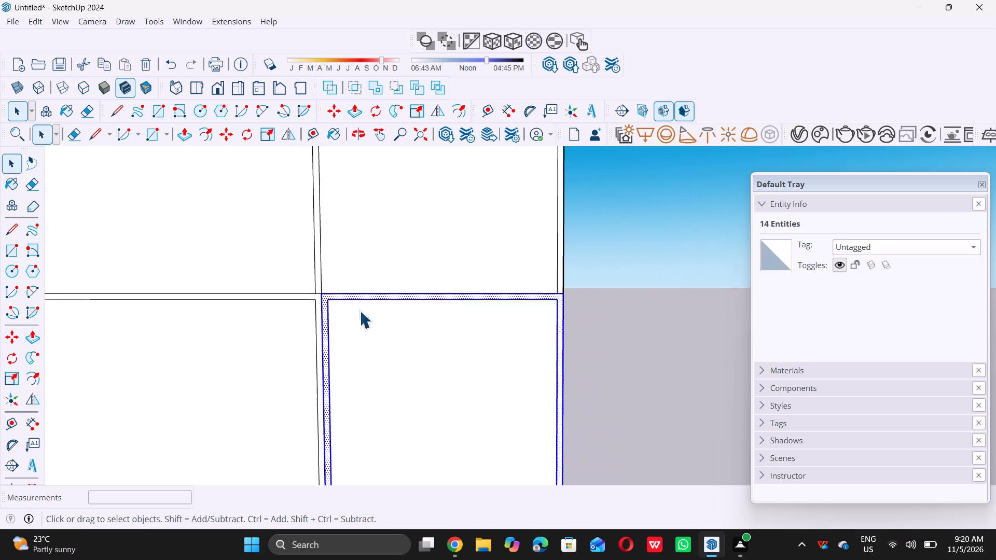
pyautogui.doubleClick(637, 261)
pyautogui.scroll(3, 300, 326)
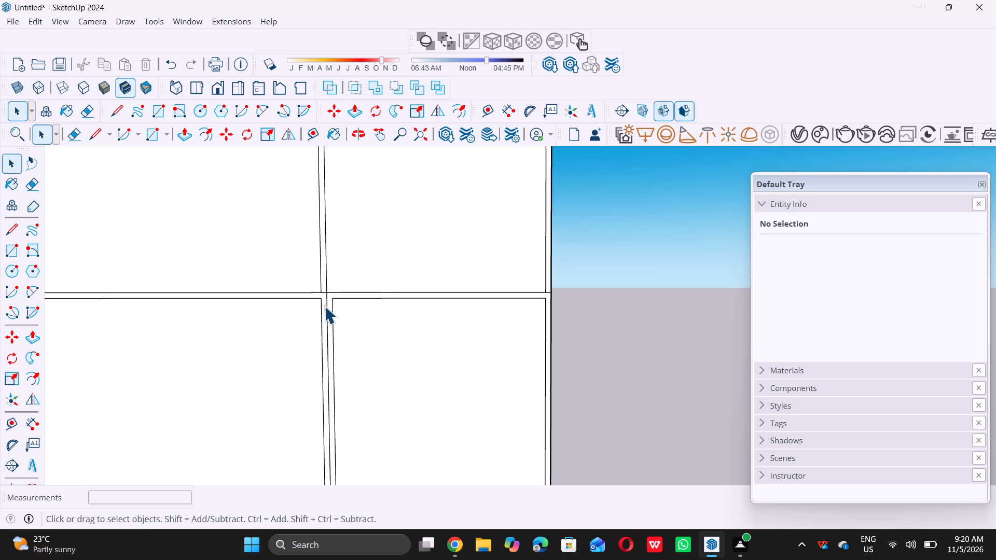
pyautogui.scroll(3, 324, 306)
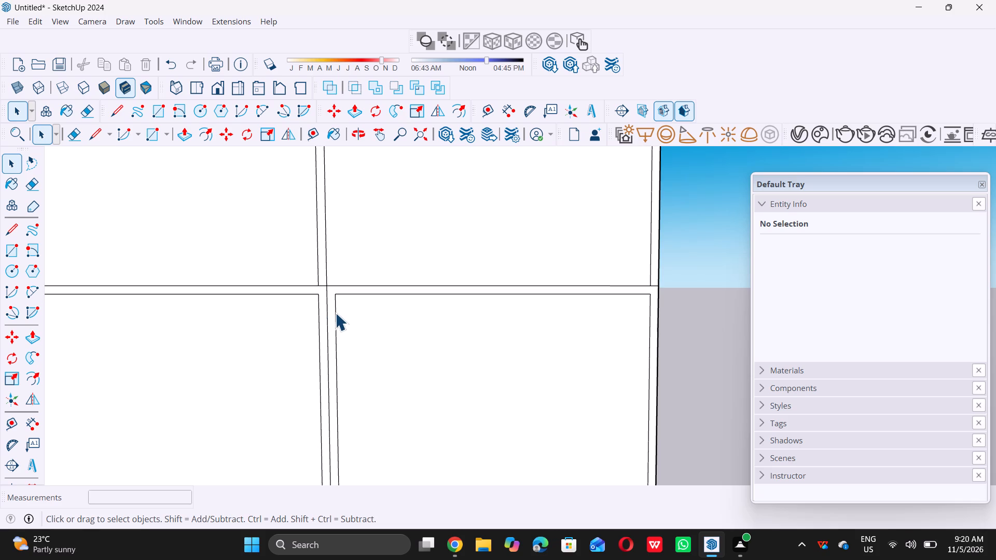
pyautogui.click(335, 313)
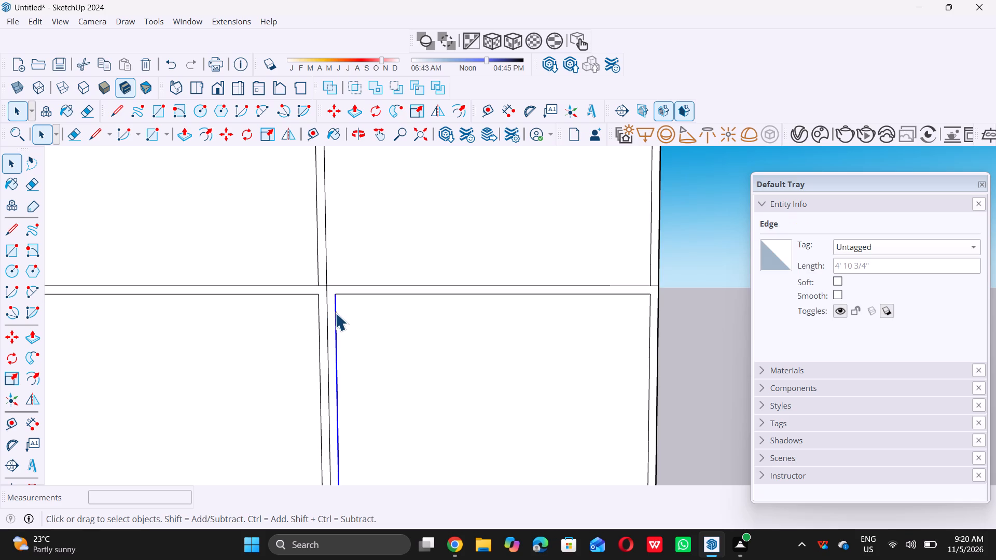
pyautogui.press('m')
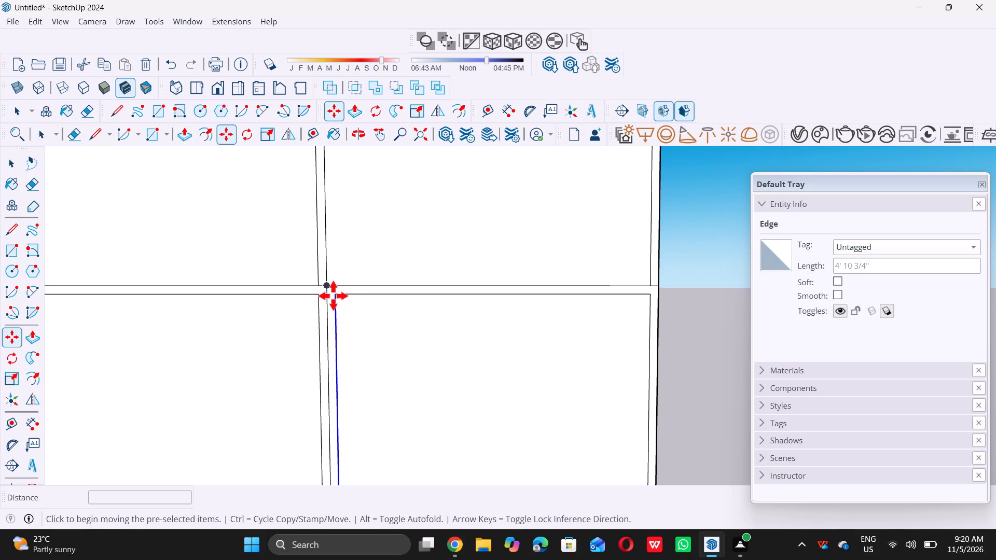
pyautogui.click(335, 297)
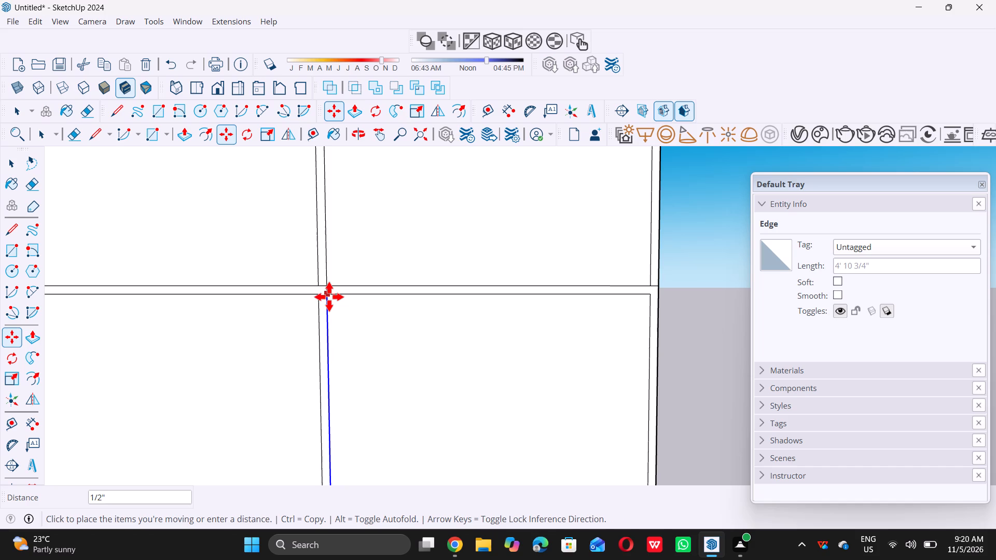
pyautogui.click(328, 297)
pyautogui.press('space')
# Erase the short line segments crossing the joint intersection between the left and middle columns of cells.
pyautogui.scroll(-6, 331, 314)
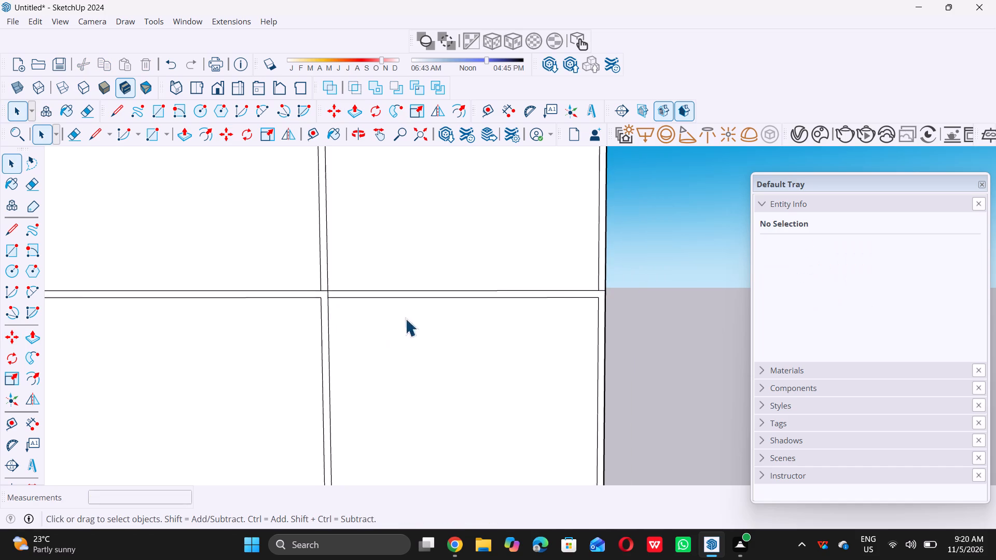
pyautogui.scroll(-4, 405, 318)
pyautogui.click(691, 300)
pyautogui.scroll(-9, 654, 310)
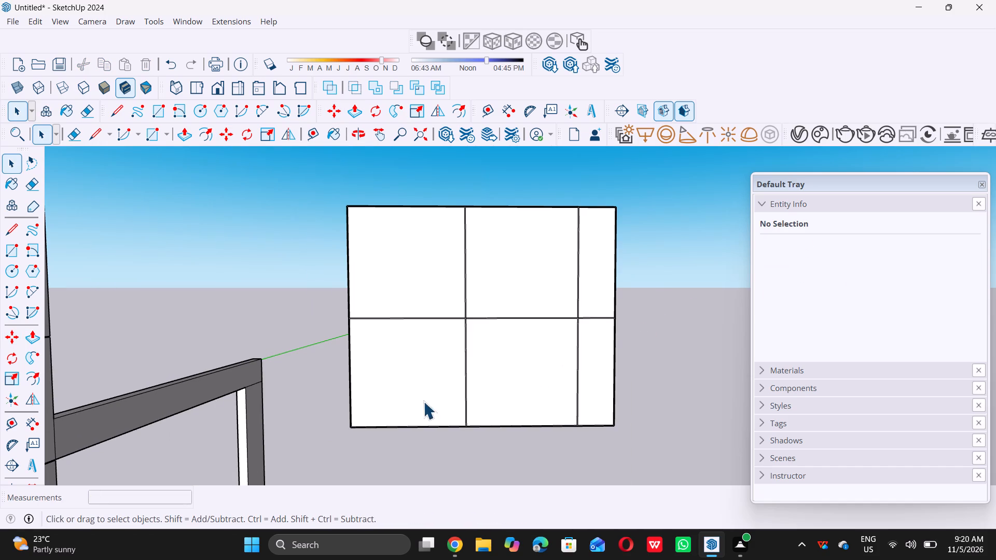
pyautogui.scroll(7, 320, 432)
pyautogui.scroll(-7, 320, 431)
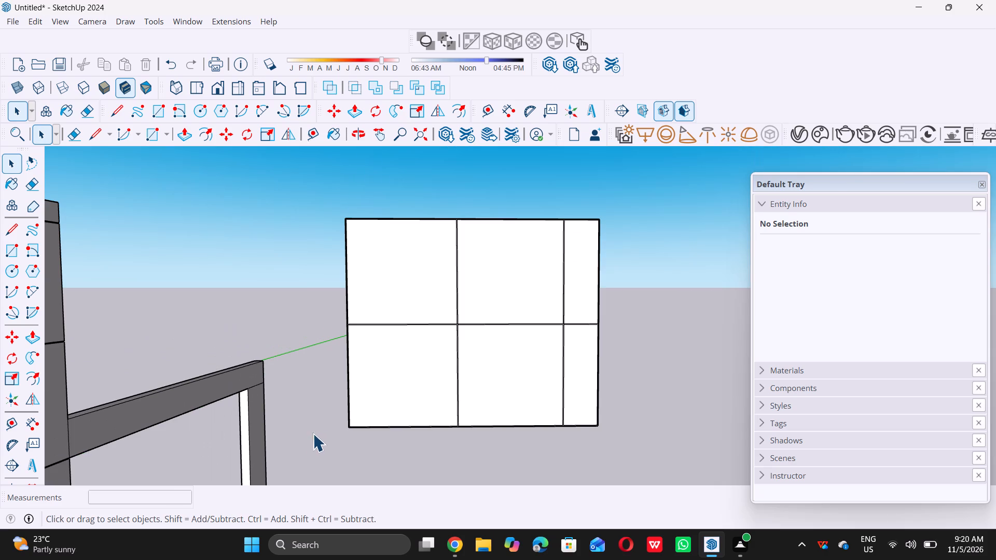
pyautogui.scroll(8, 444, 320)
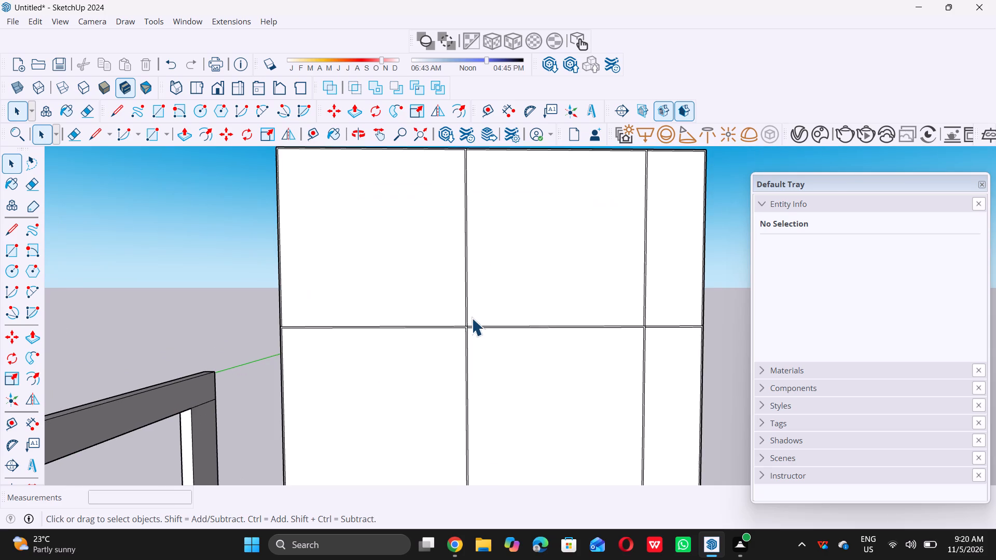
pyautogui.scroll(17, 472, 318)
pyautogui.scroll(4, 463, 338)
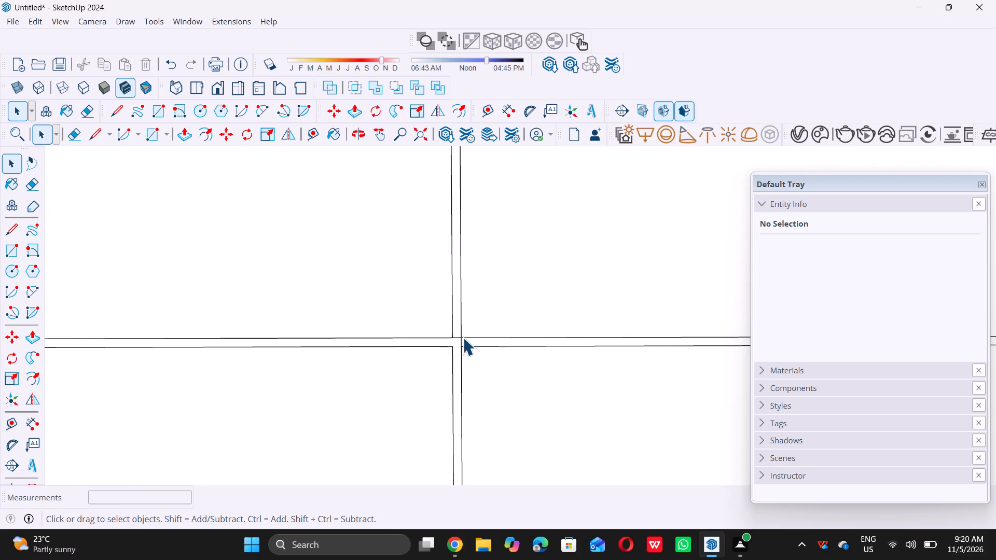
pyautogui.scroll(5, 463, 338)
pyautogui.press('e')
pyautogui.scroll(10, 446, 338)
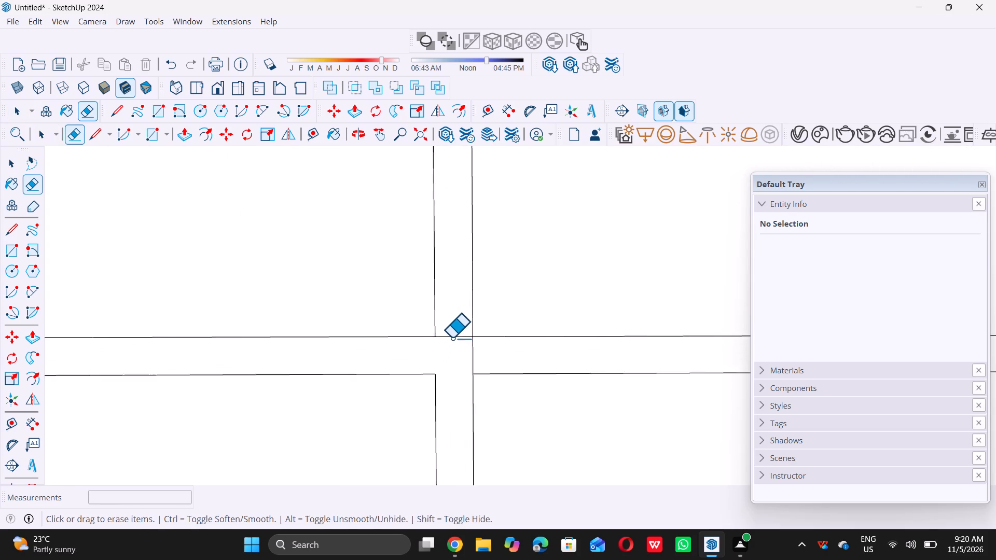
pyautogui.doubleClick(452, 337)
pyautogui.click(455, 332)
pyautogui.doubleClick(472, 358)
pyautogui.doubleClick(475, 362)
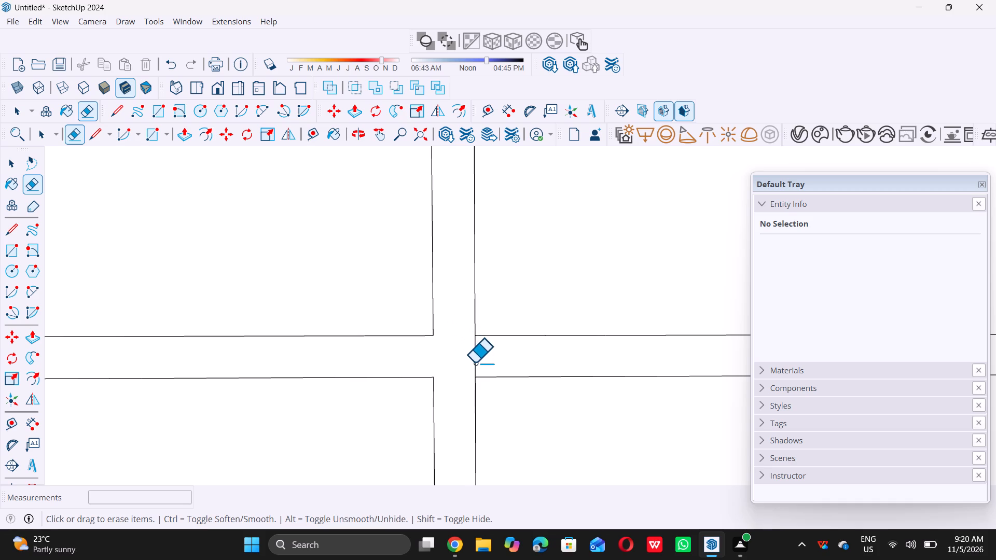
# Erase the short line segments crossing the joint intersection between the middle and narrow right columns of cells.
pyautogui.scroll(-19, 440, 370)
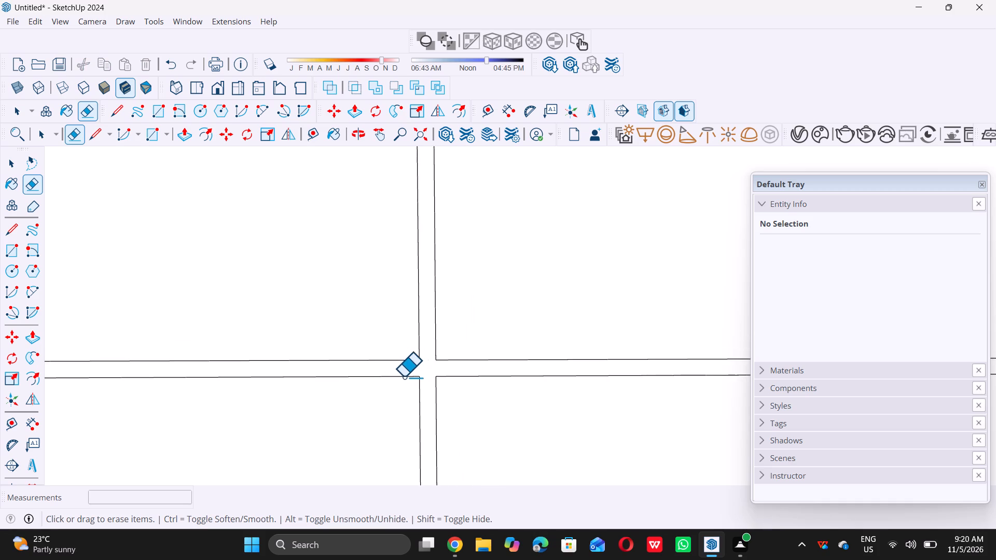
pyautogui.scroll(-20, 404, 376)
pyautogui.scroll(-10, 404, 376)
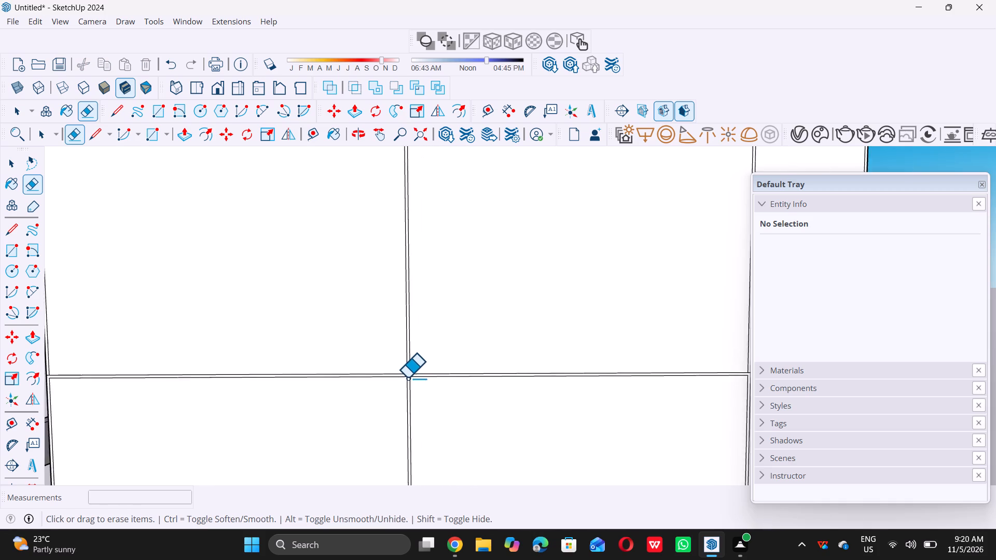
pyautogui.scroll(-7, 407, 377)
pyautogui.scroll(16, 561, 395)
pyautogui.scroll(7, 571, 338)
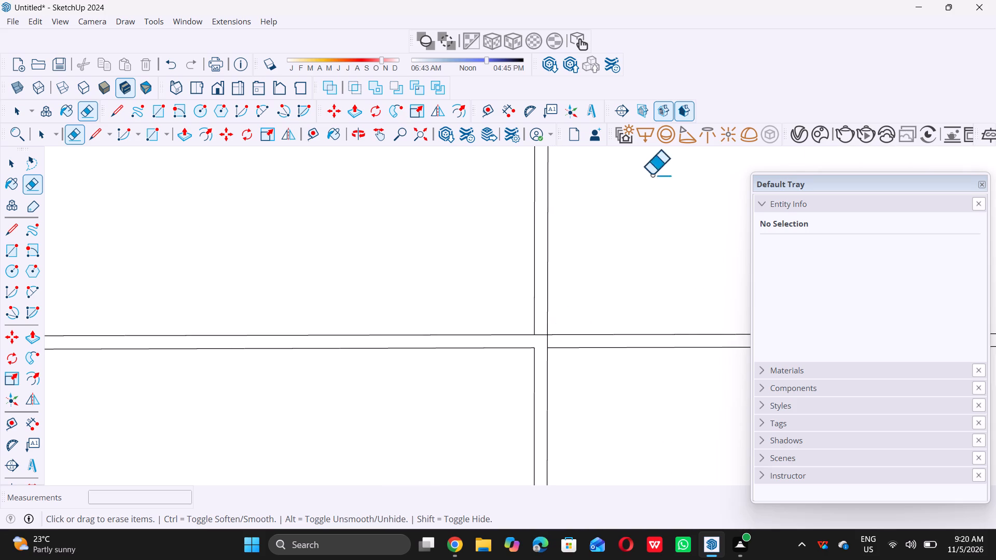
pyautogui.scroll(3, 652, 174)
pyautogui.scroll(-5, 680, 87)
pyautogui.scroll(-2, 576, 268)
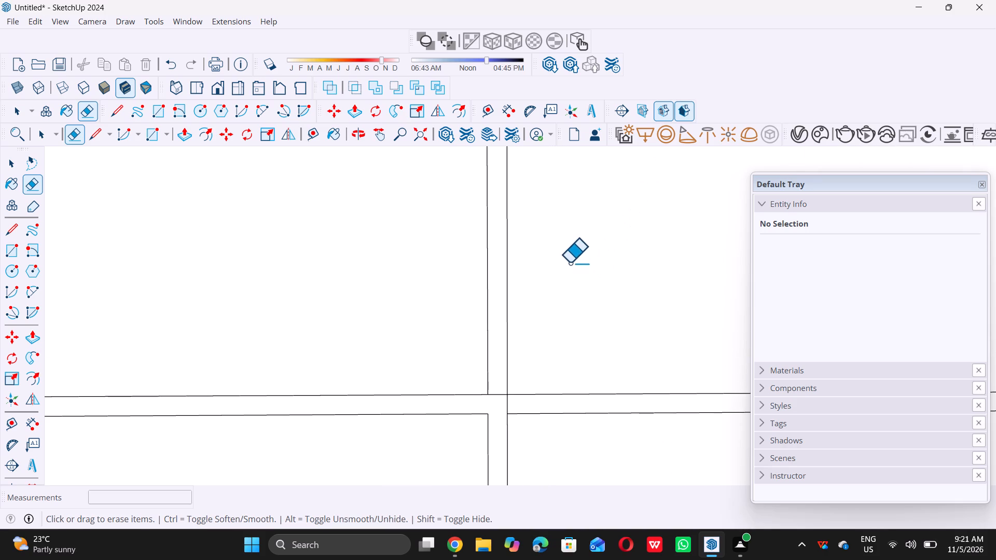
pyautogui.scroll(-7, 570, 262)
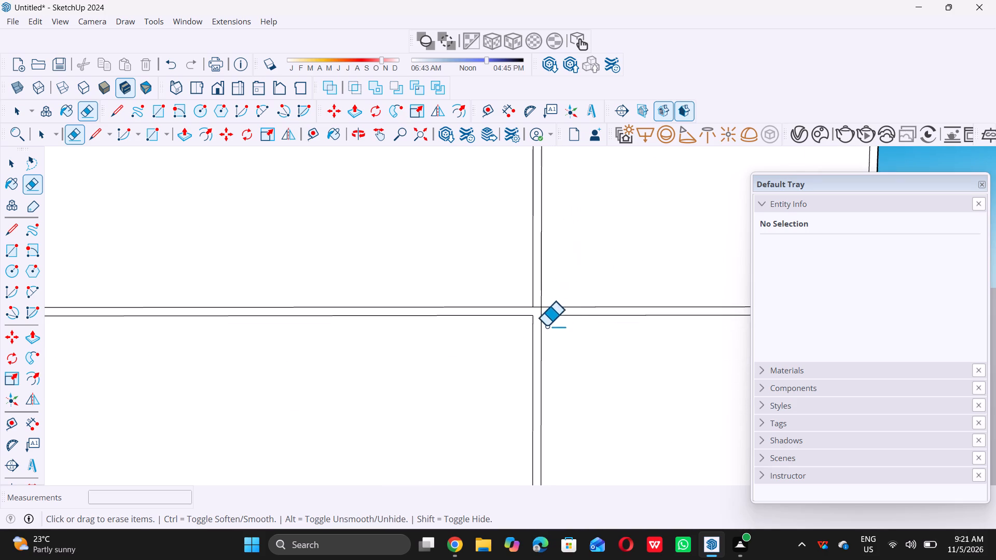
pyautogui.scroll(13, 543, 329)
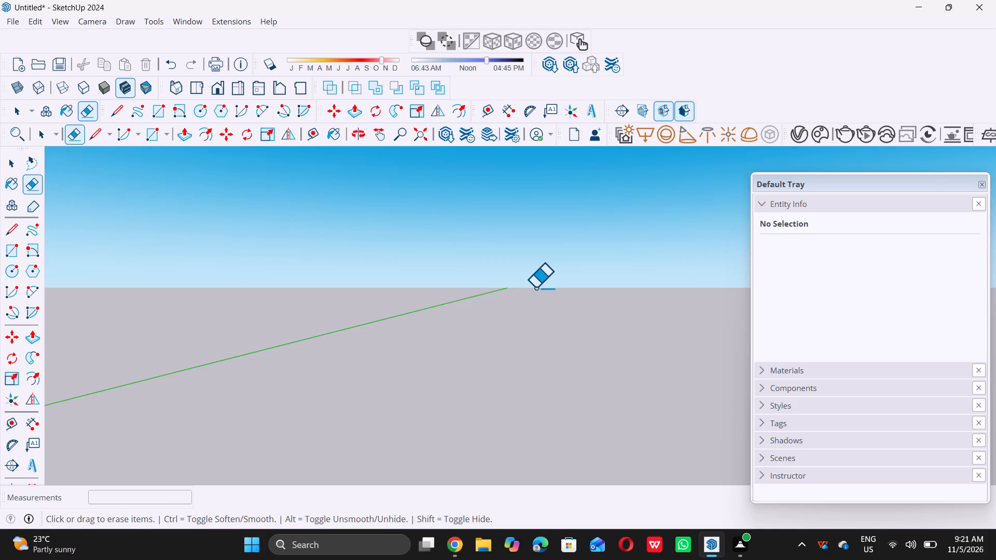
pyautogui.scroll(-10, 535, 288)
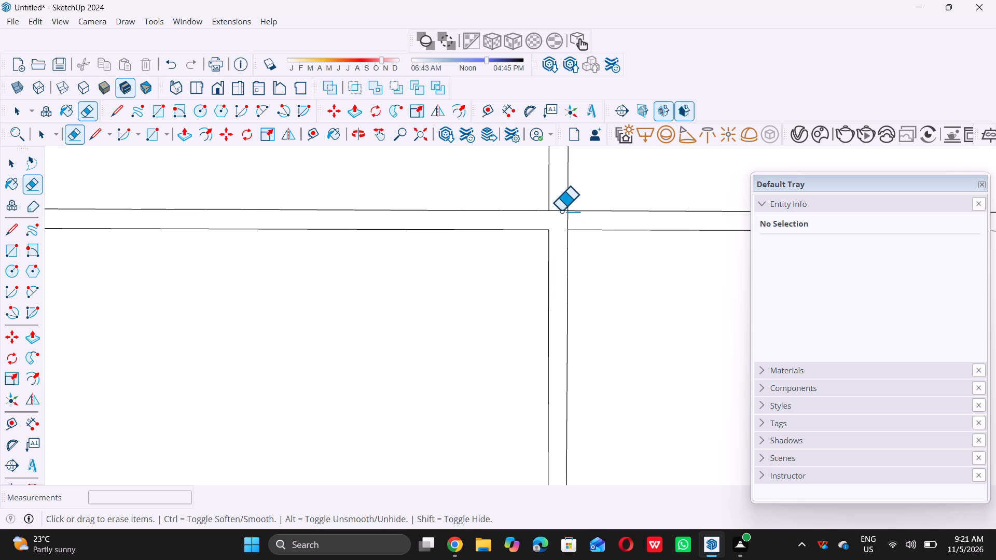
pyautogui.doubleClick(559, 211)
pyautogui.tripleClick(567, 220)
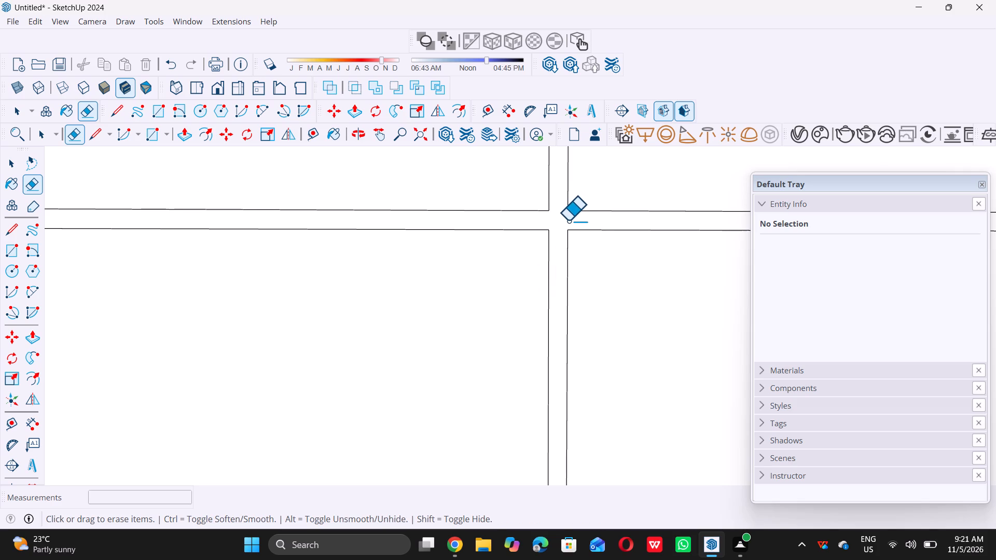
pyautogui.press('space')
# Erase the short line segment at the right end of the horizontal joint, beside the panel's outer edge.
pyautogui.scroll(-19, 548, 228)
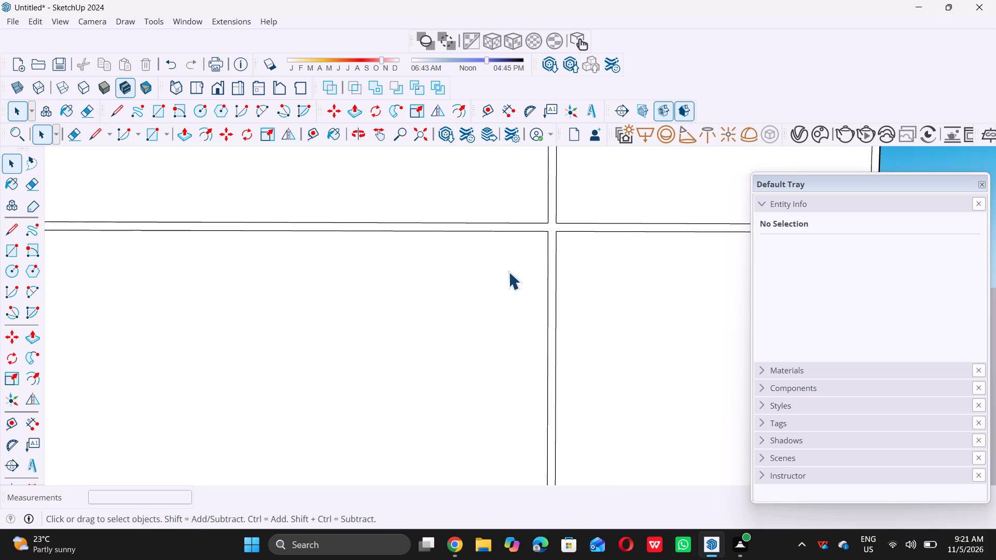
pyautogui.scroll(-5, 508, 272)
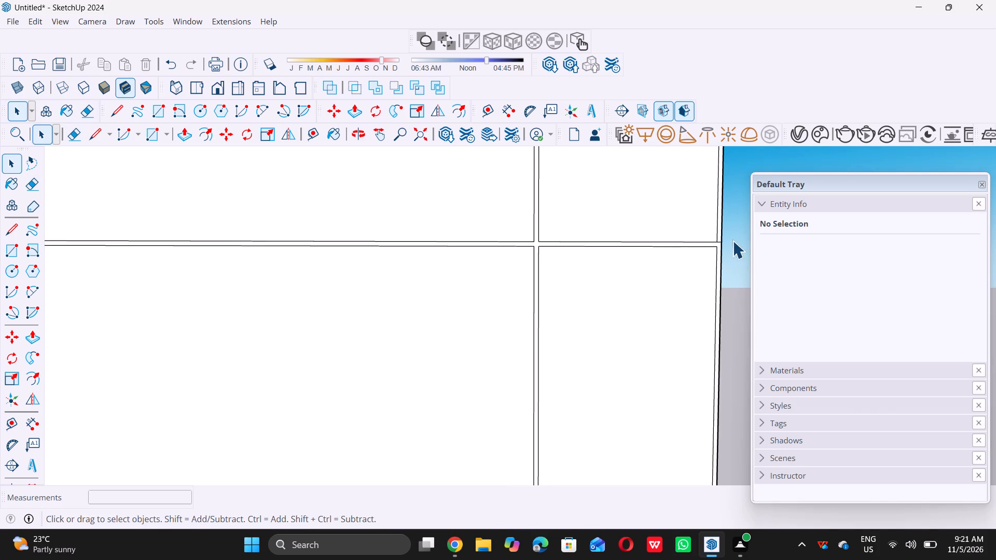
pyautogui.scroll(6, 732, 241)
pyautogui.scroll(-4, 732, 240)
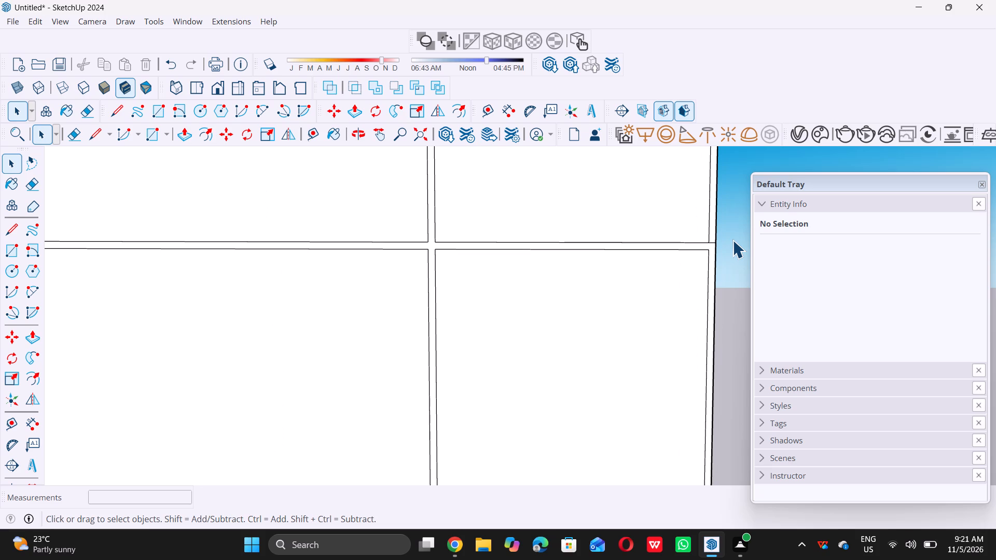
pyautogui.press('e')
pyautogui.scroll(3, 714, 243)
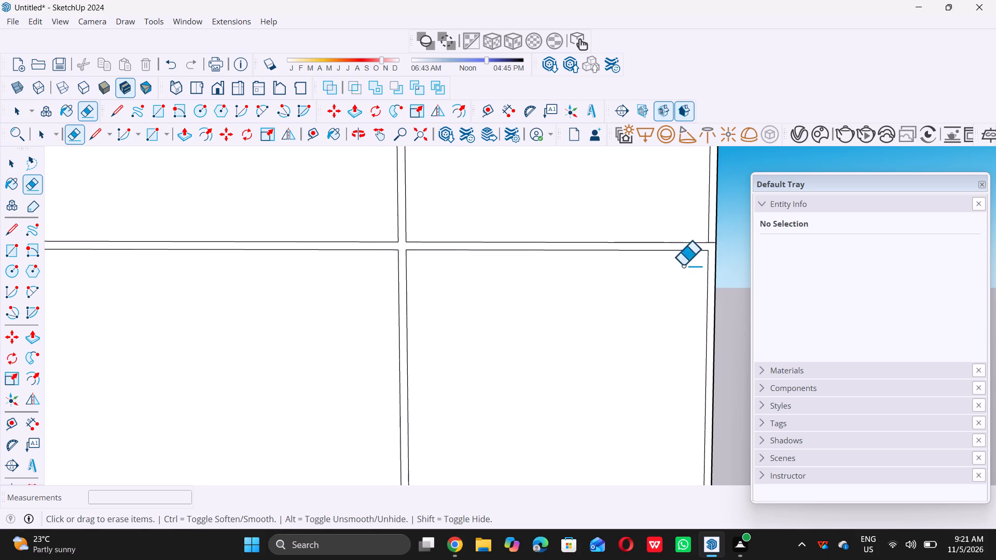
pyautogui.scroll(2, 683, 265)
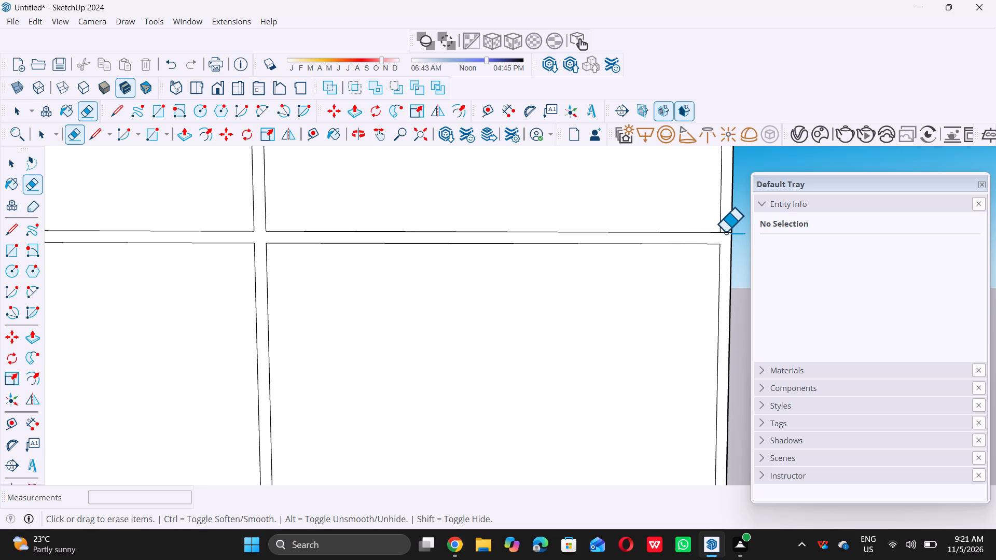
pyautogui.click(725, 232)
# Erase the short line segment at the bottom end of the vertical joint between the middle and narrow right columns.
pyautogui.scroll(-18, 699, 246)
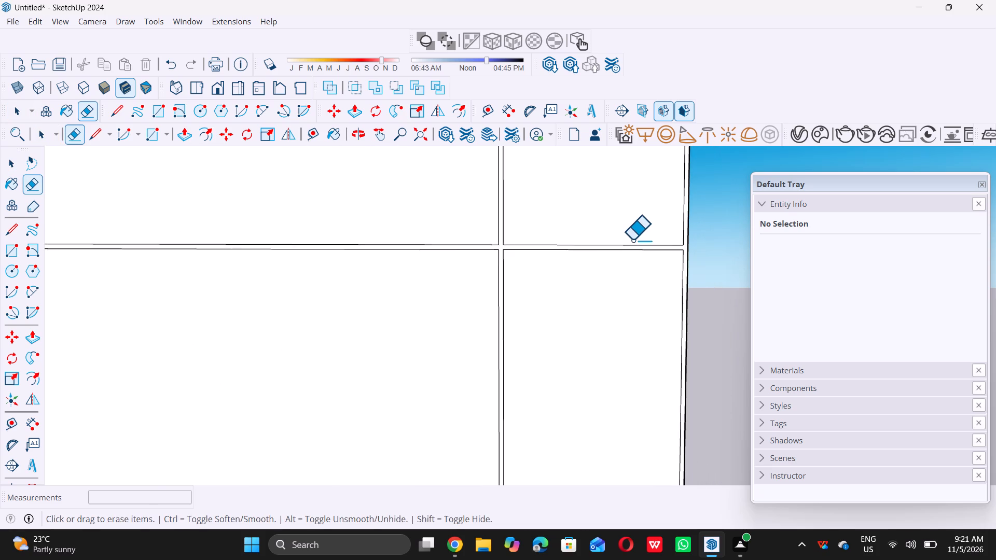
pyautogui.scroll(-17, 632, 240)
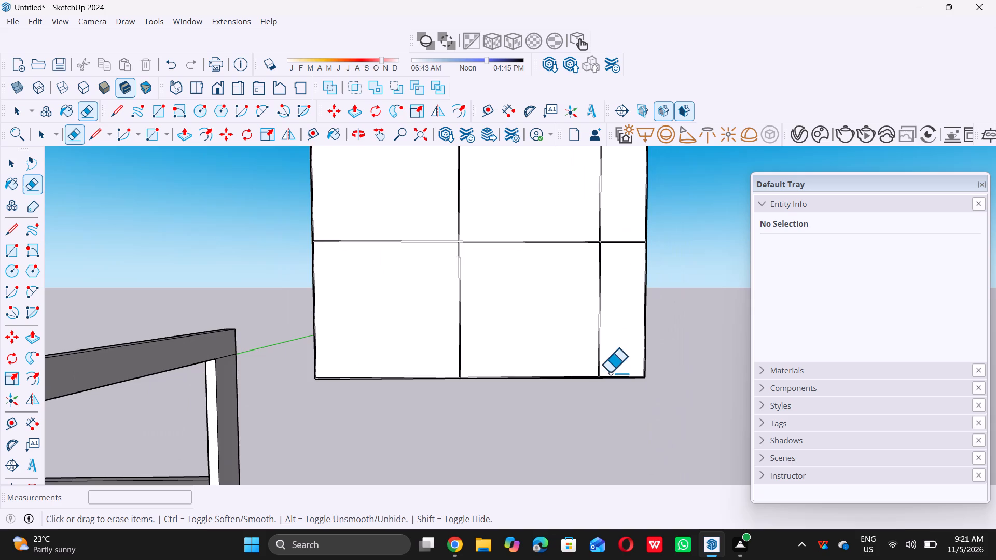
pyautogui.scroll(13, 608, 376)
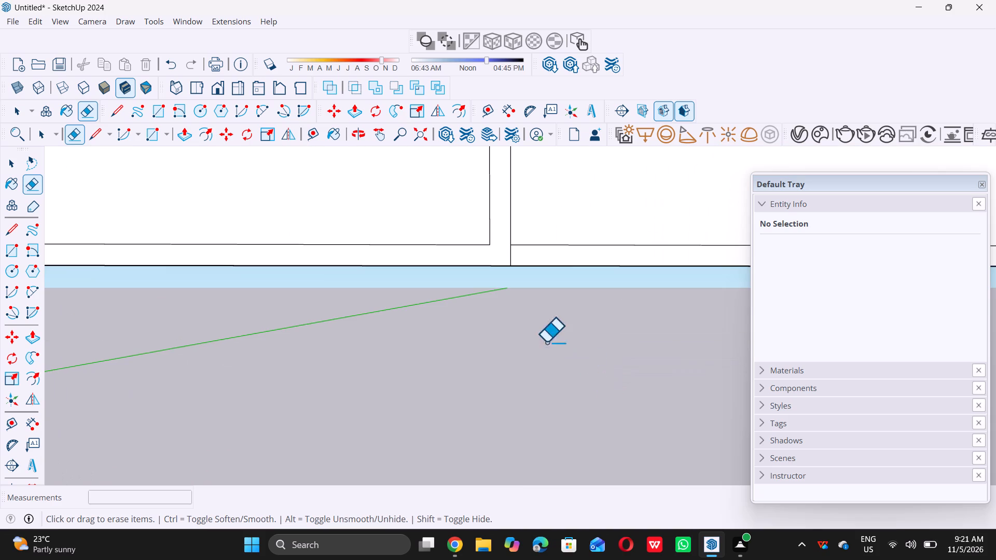
pyautogui.doubleClick(508, 257)
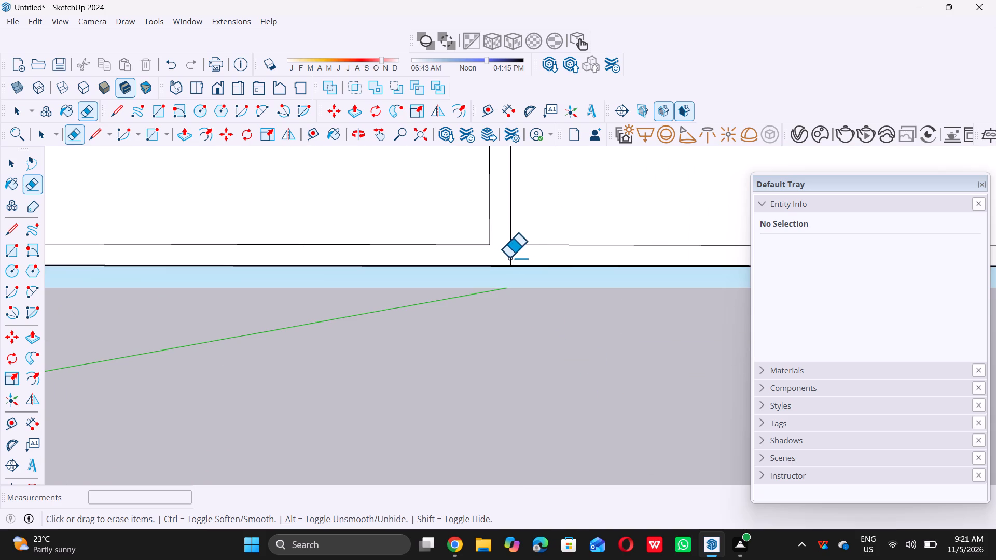
pyautogui.click(506, 257)
pyautogui.doubleClick(509, 258)
# Erase the short line segment at the bottom end of the vertical joint between the left and middle columns.
pyautogui.scroll(-20, 509, 259)
pyautogui.scroll(-4, 509, 259)
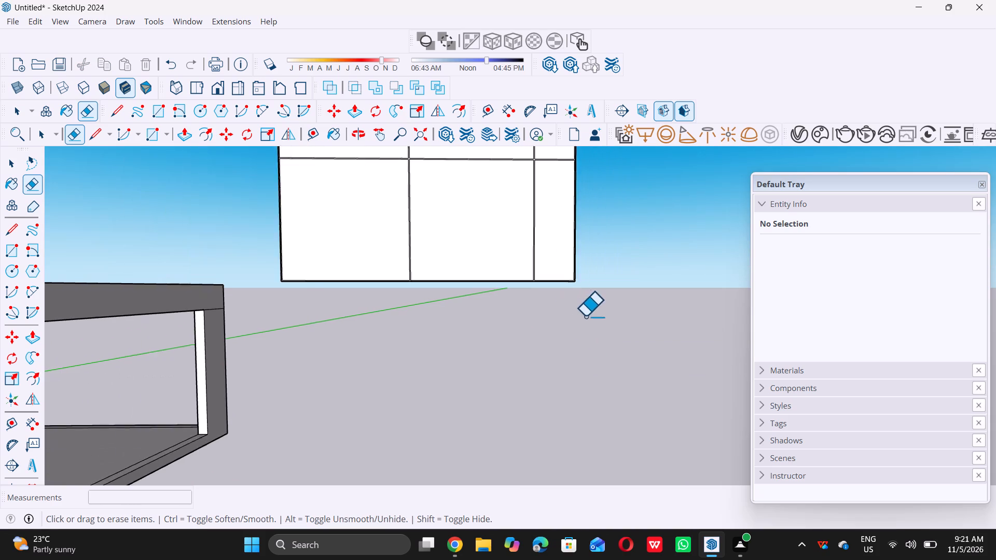
pyautogui.scroll(-3, 585, 316)
pyautogui.scroll(13, 482, 304)
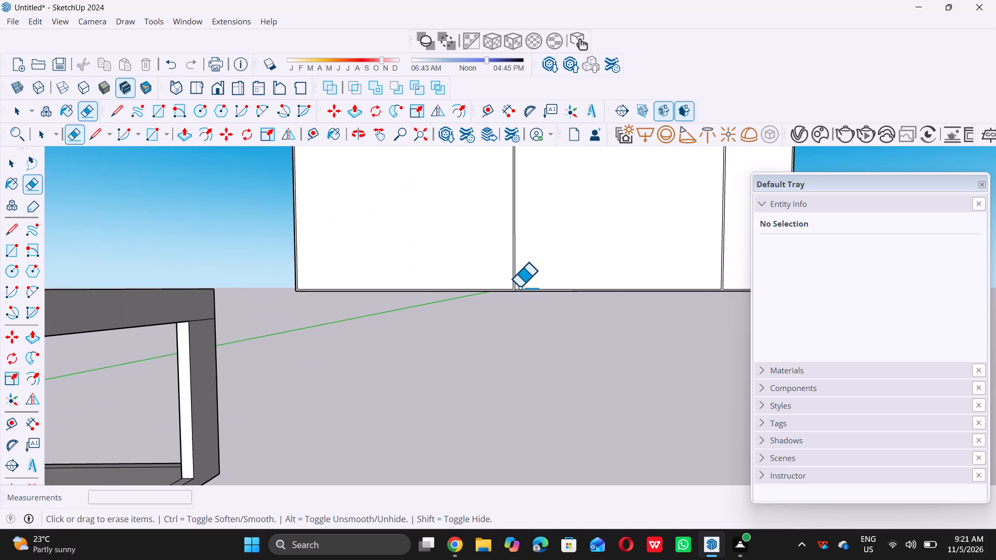
pyautogui.scroll(11, 519, 287)
pyautogui.scroll(10, 516, 293)
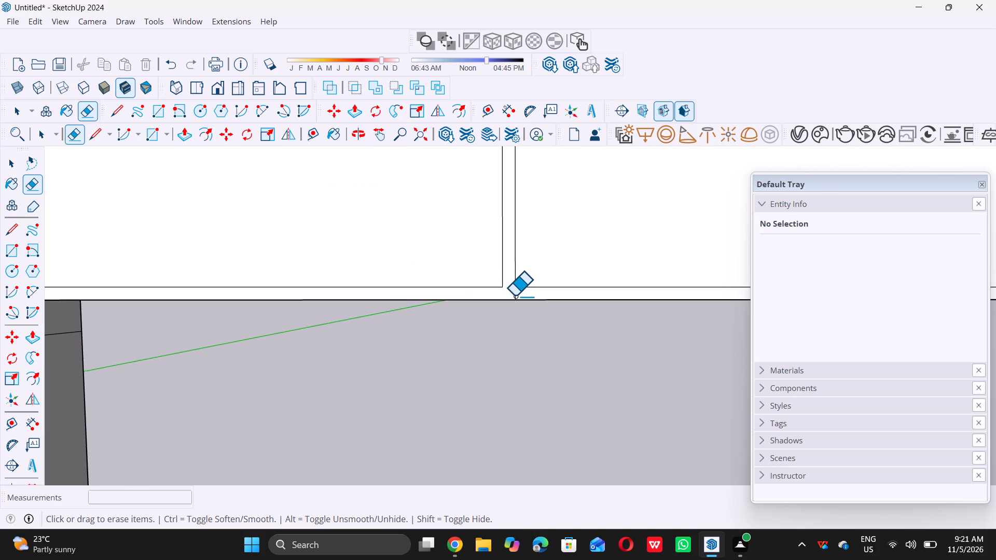
pyautogui.scroll(2, 515, 296)
pyautogui.doubleClick(515, 296)
# Erase the short line segment at the left end of the horizontal joint, beside the panel's outer edge.
pyautogui.scroll(-10, 539, 296)
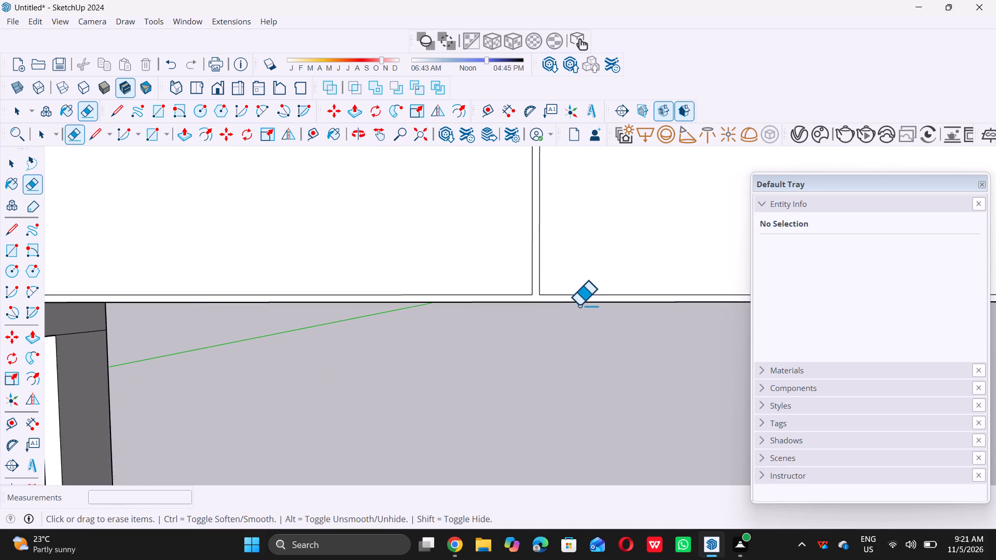
pyautogui.scroll(-8, 579, 305)
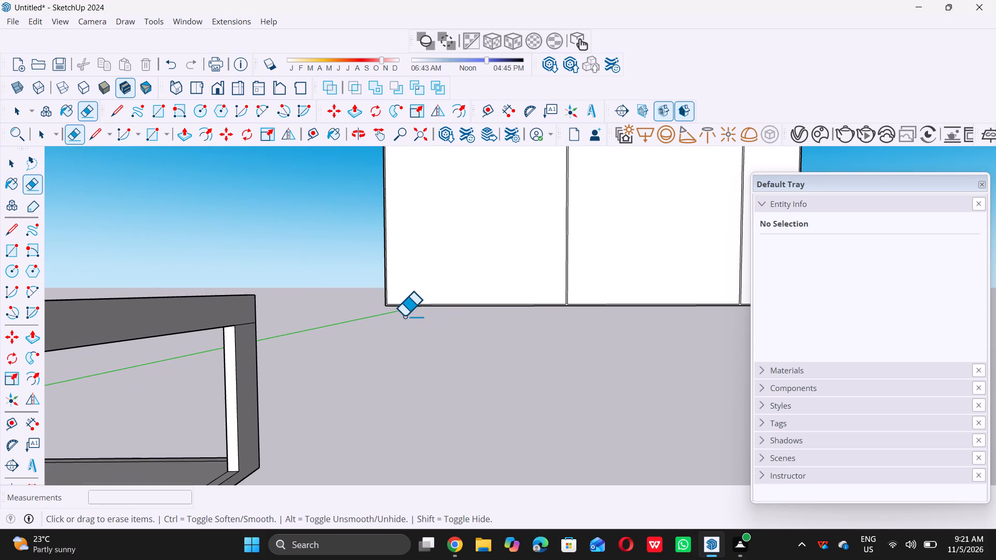
pyautogui.scroll(7, 399, 311)
pyautogui.scroll(-15, 399, 311)
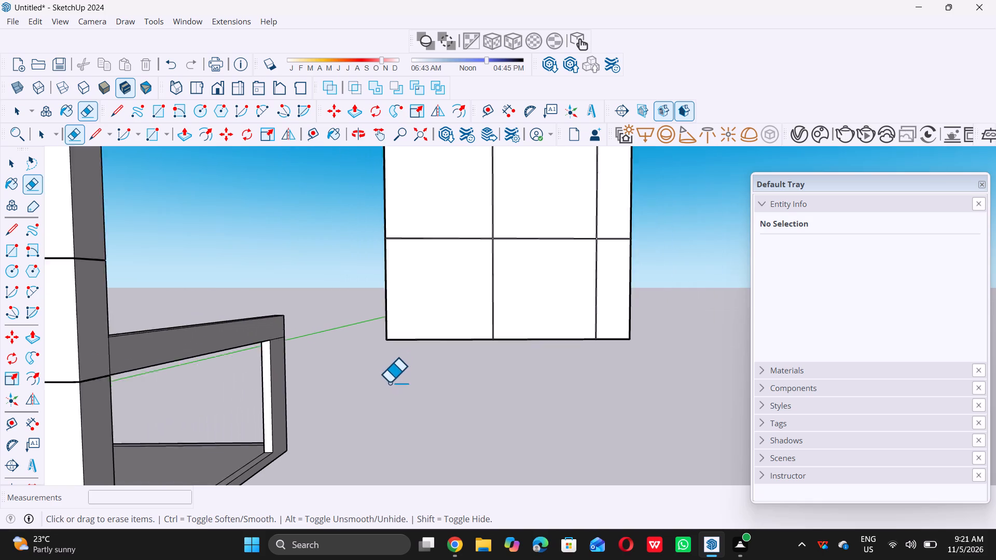
pyautogui.scroll(6, 411, 270)
pyautogui.scroll(6, 377, 298)
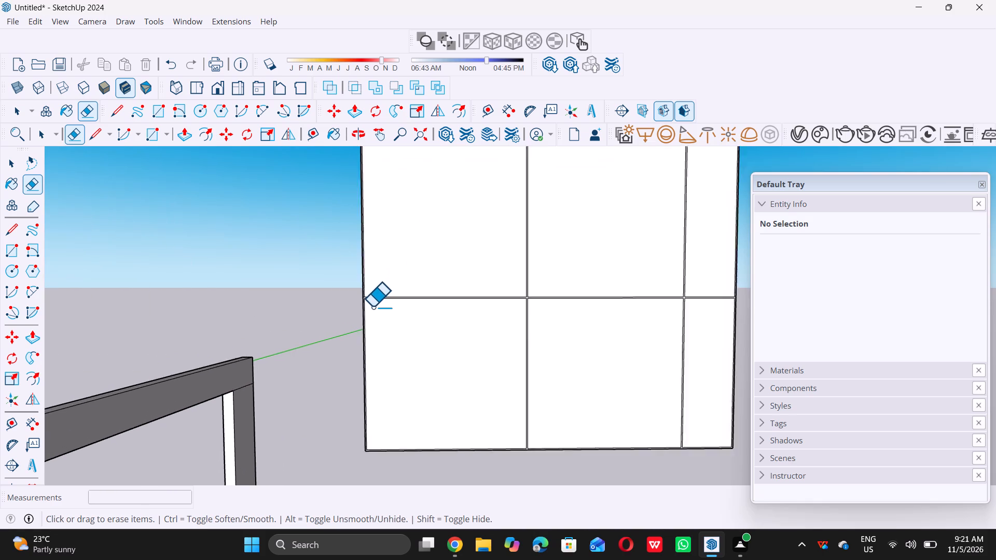
pyautogui.scroll(11, 371, 307)
pyautogui.scroll(4, 333, 270)
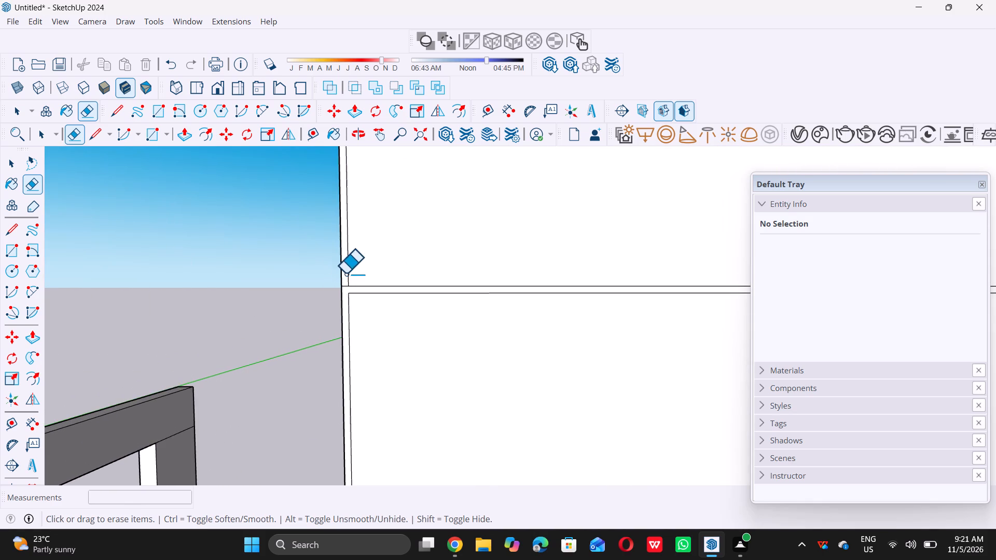
pyautogui.scroll(6, 345, 273)
pyautogui.doubleClick(345, 294)
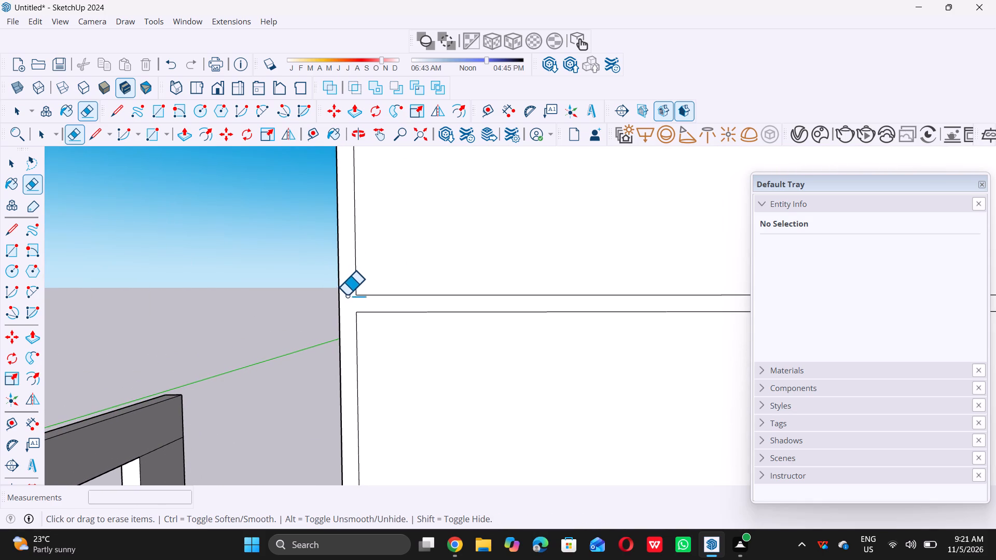
# Erase the short line segment at the top end of the vertical joint between the left and middle columns.
pyautogui.scroll(-20, 347, 315)
pyautogui.scroll(-5, 347, 315)
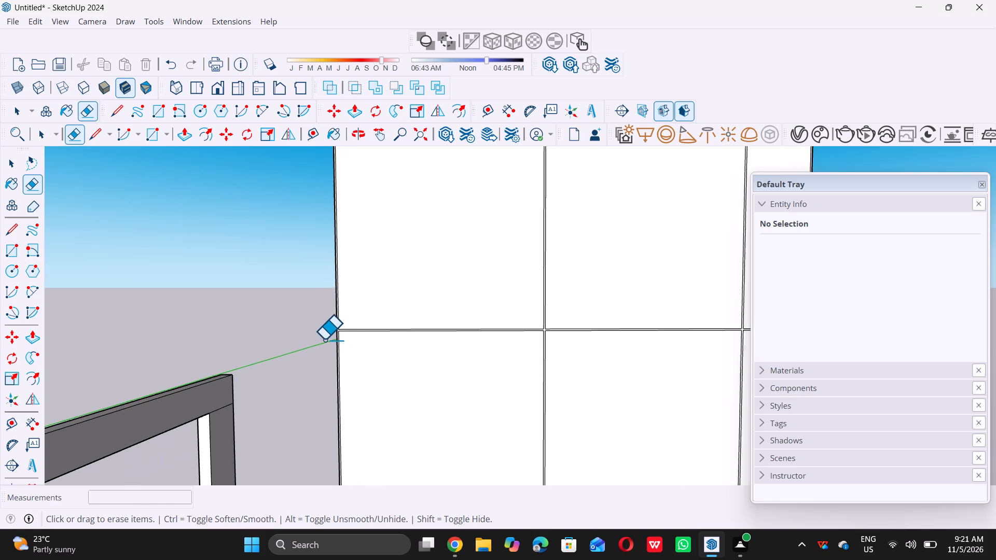
pyautogui.scroll(-1, 323, 339)
pyautogui.scroll(6, 432, 243)
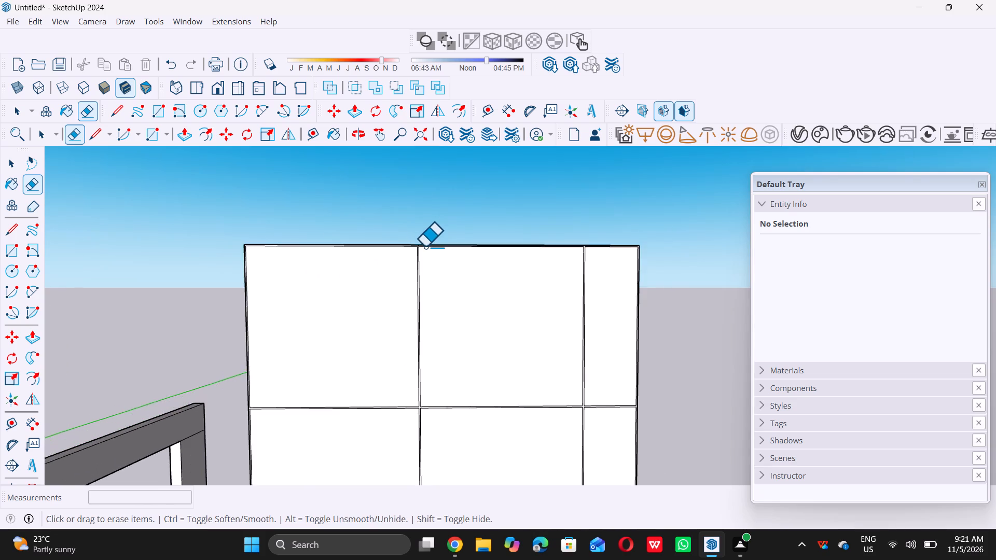
pyautogui.scroll(18, 425, 246)
pyautogui.scroll(4, 411, 239)
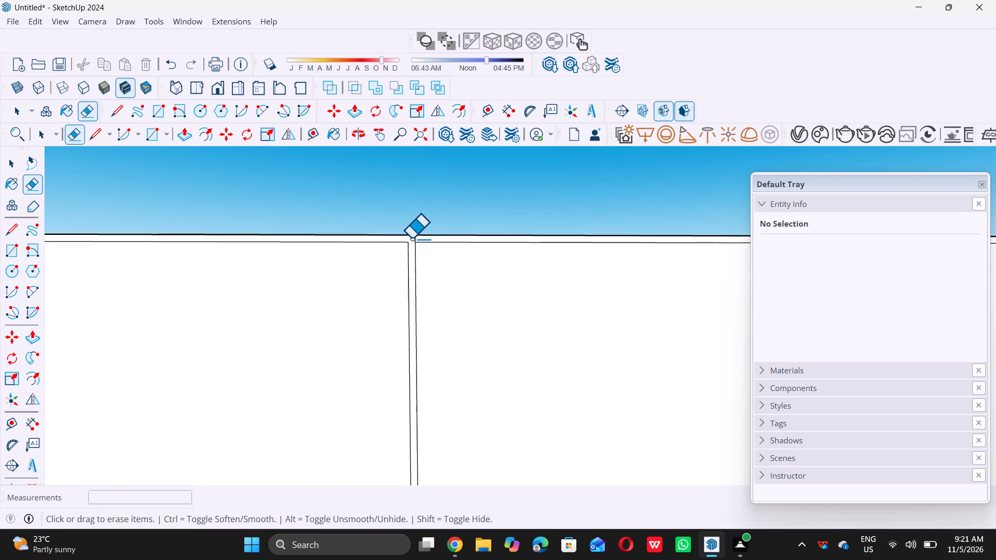
pyautogui.scroll(5, 411, 238)
pyautogui.click(420, 238)
# Erase the short line segment at the top end of the vertical joint between the middle and narrow right columns.
pyautogui.scroll(-2, 381, 249)
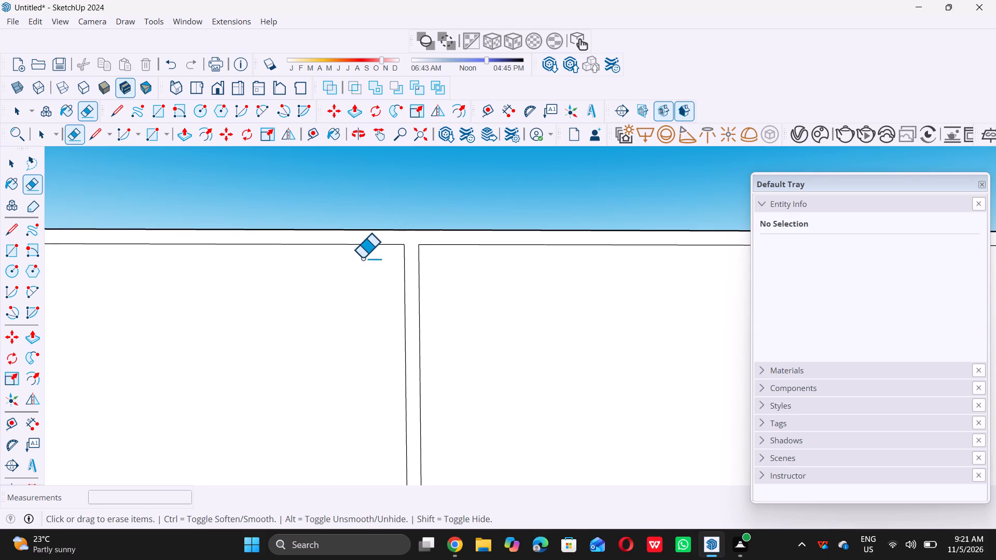
pyautogui.scroll(-20, 362, 258)
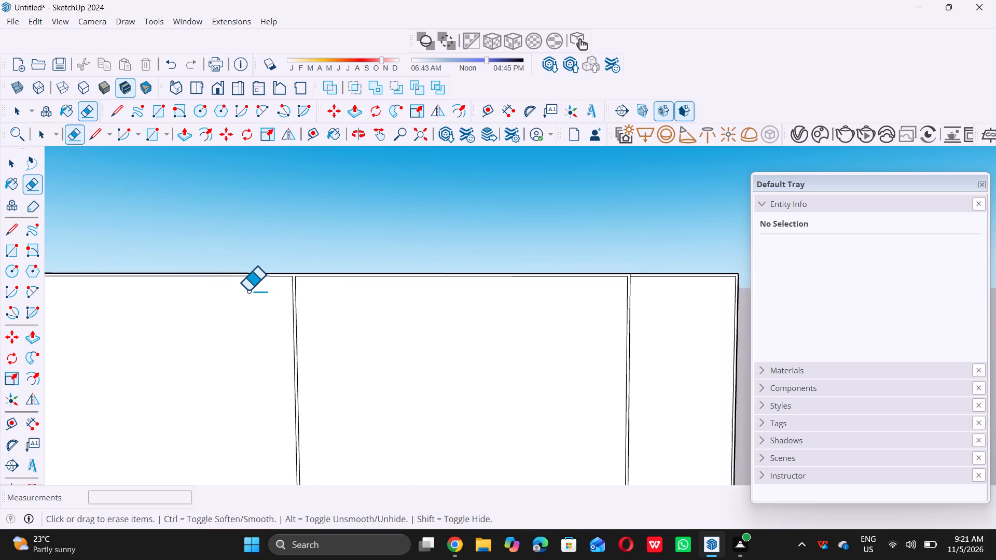
pyautogui.scroll(-1, 248, 290)
pyautogui.scroll(6, 611, 282)
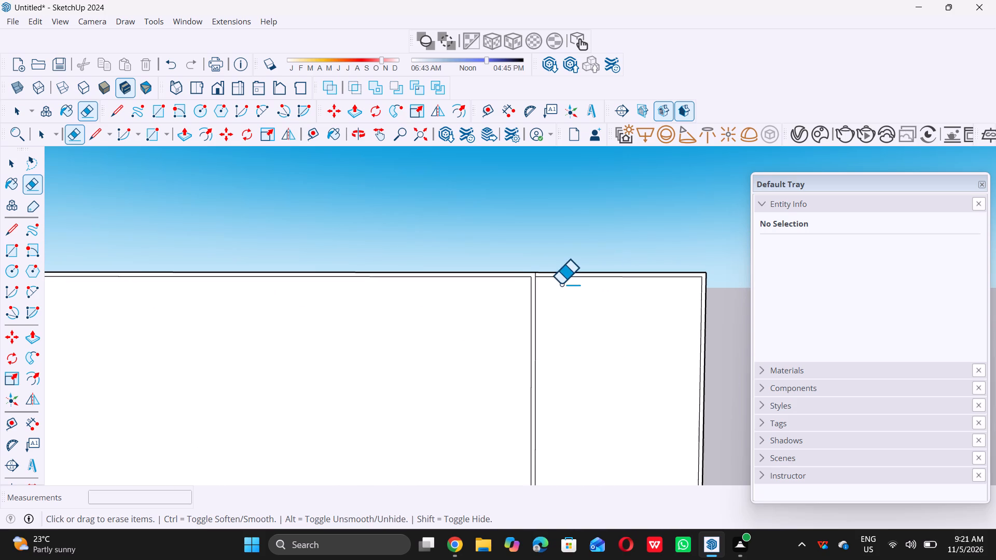
pyautogui.scroll(17, 555, 283)
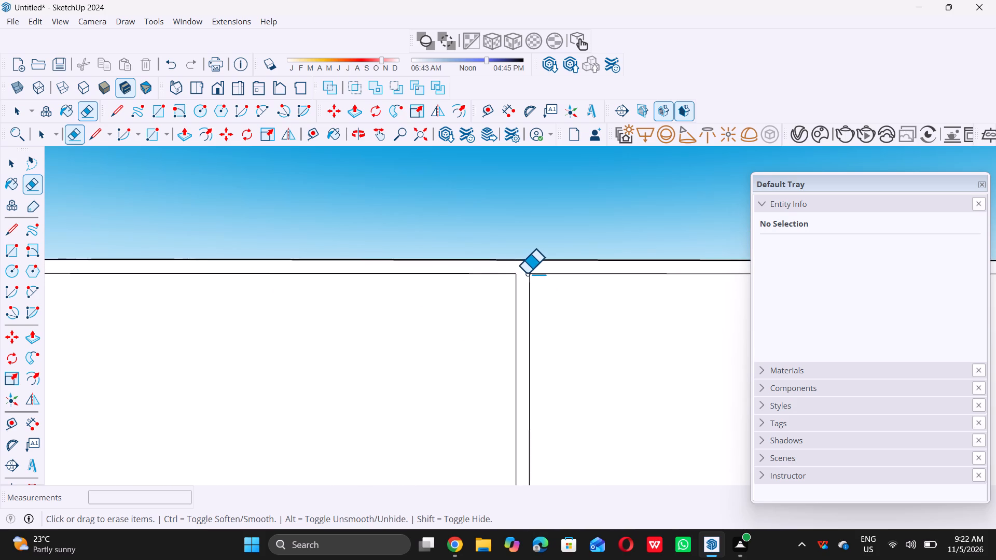
pyautogui.doubleClick(531, 263)
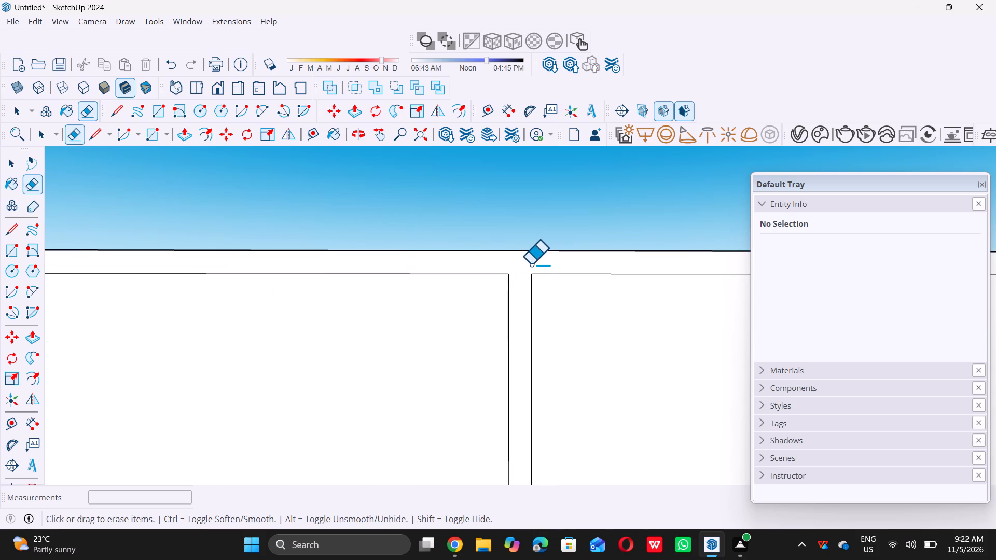
pyautogui.press('space')
pyautogui.scroll(-18, 530, 263)
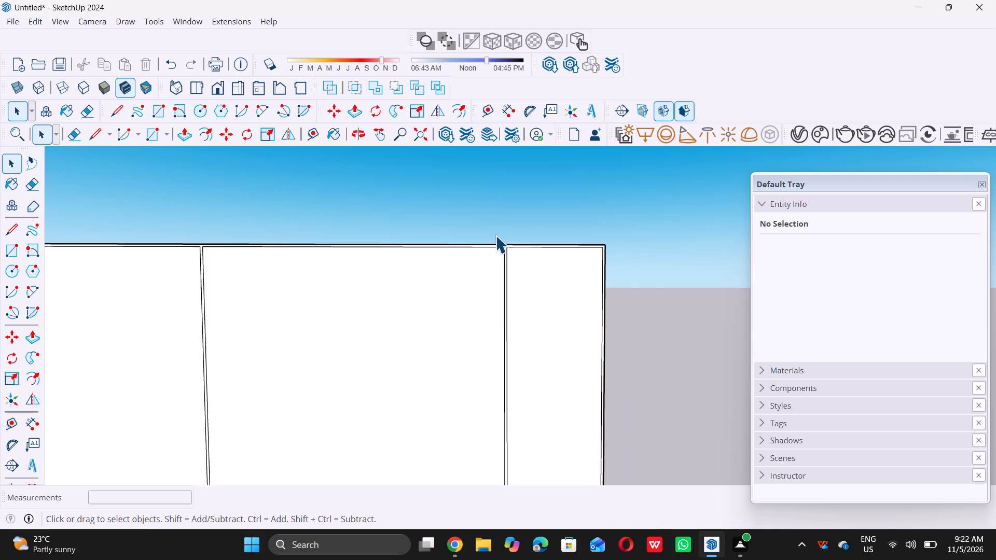
pyautogui.scroll(-3, 518, 237)
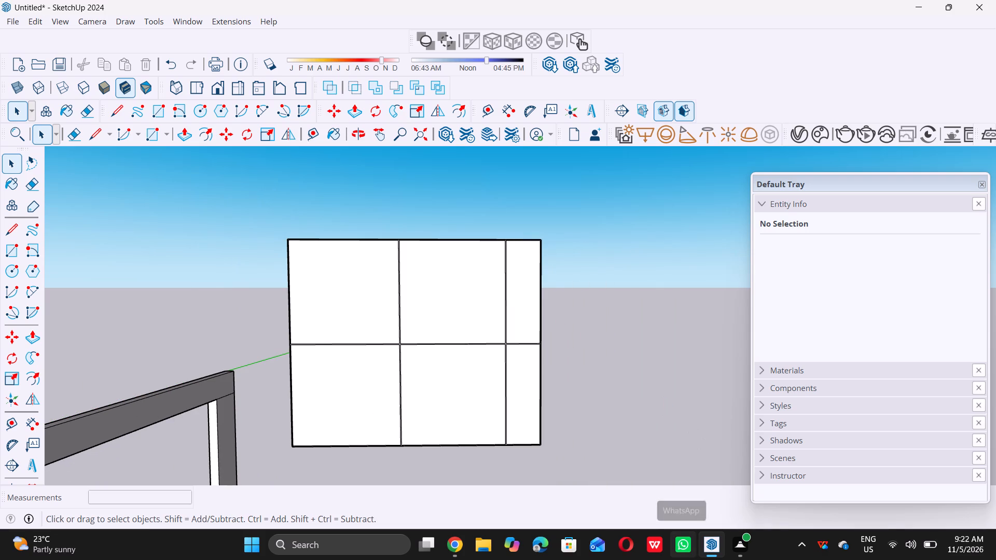
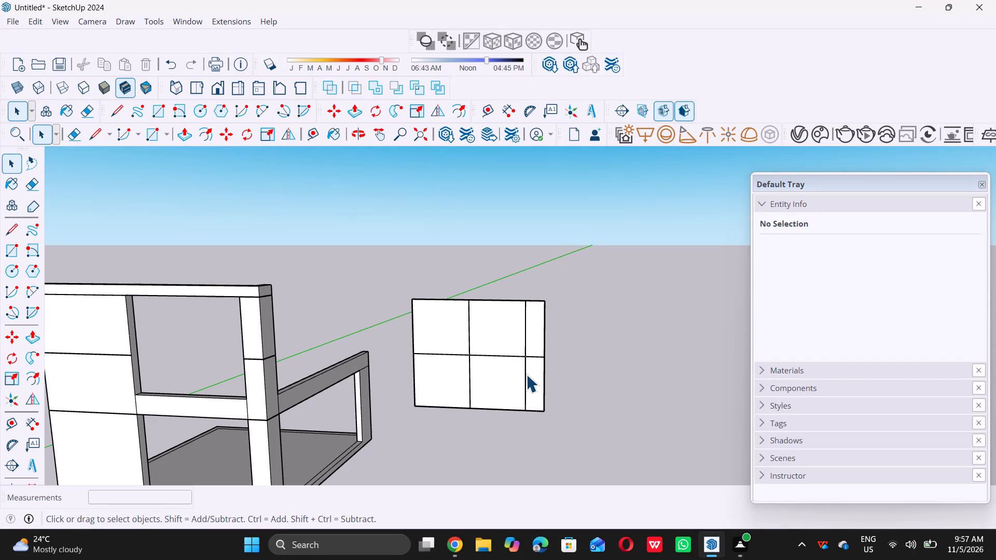
# Push/Pull the thin grid-frame face of the separate window panel out by 0.5".
pyautogui.scroll(1, 526, 375)
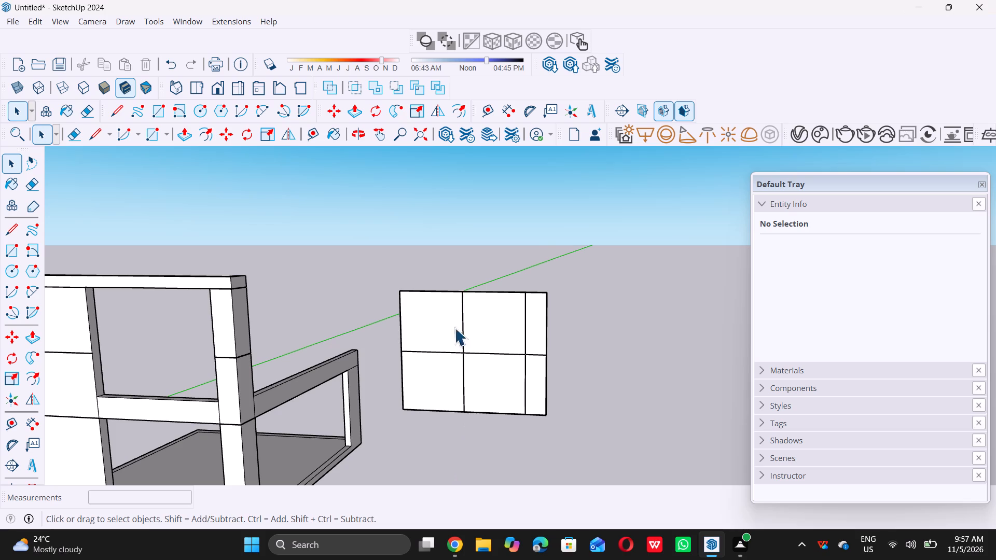
pyautogui.scroll(1, 457, 271)
pyautogui.scroll(-4, 466, 263)
pyautogui.moveTo(468, 263); pyautogui.dragTo(407, 415, button='middle')
pyautogui.scroll(7, 434, 309)
pyautogui.scroll(10, 487, 329)
pyautogui.scroll(-1, 468, 315)
pyautogui.scroll(2, 468, 315)
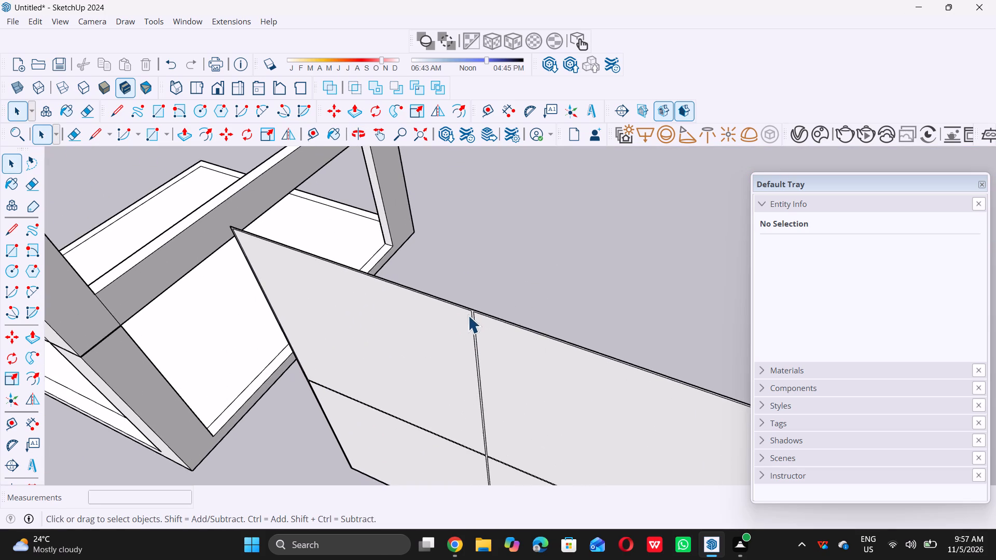
pyautogui.scroll(12, 468, 315)
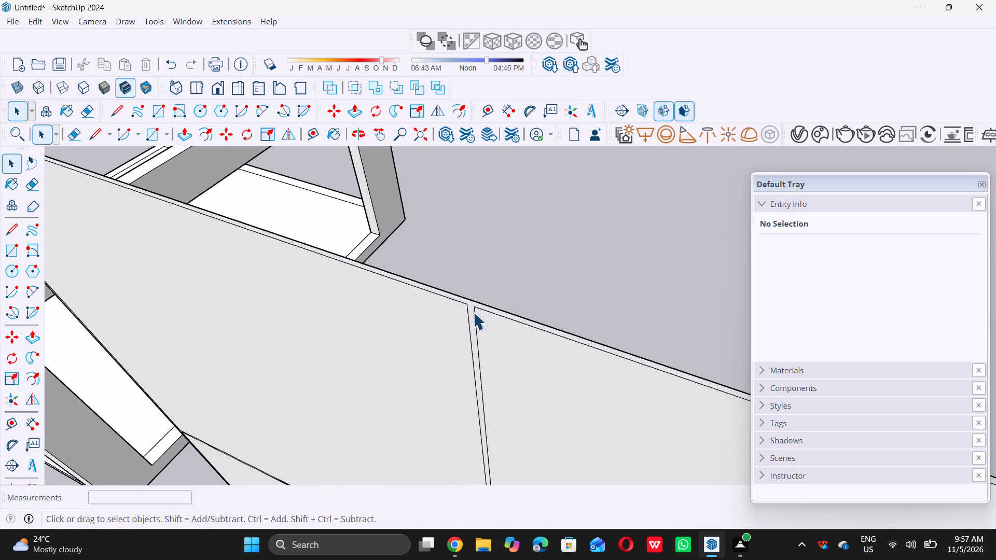
pyautogui.scroll(8, 466, 316)
pyautogui.click(481, 300)
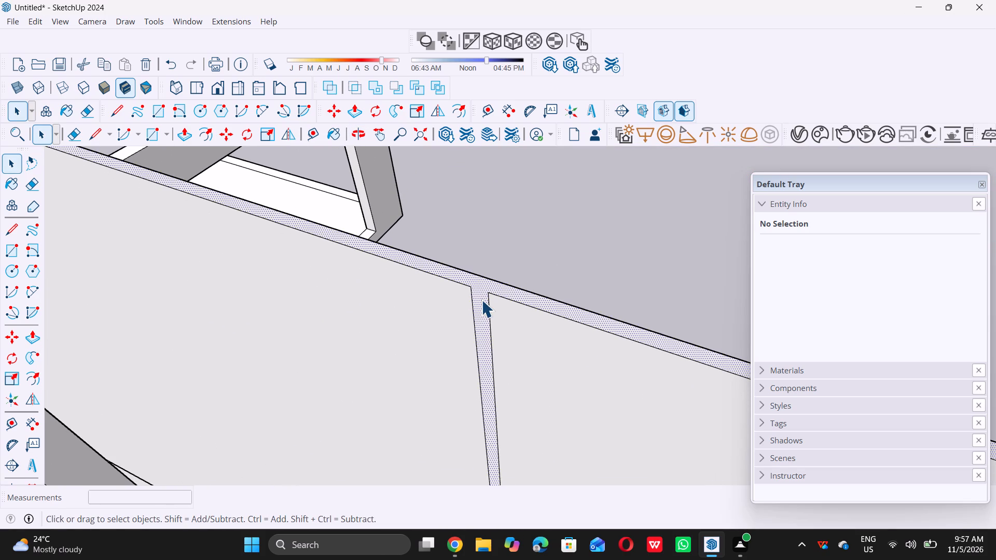
pyautogui.press('p')
pyautogui.click(481, 301)
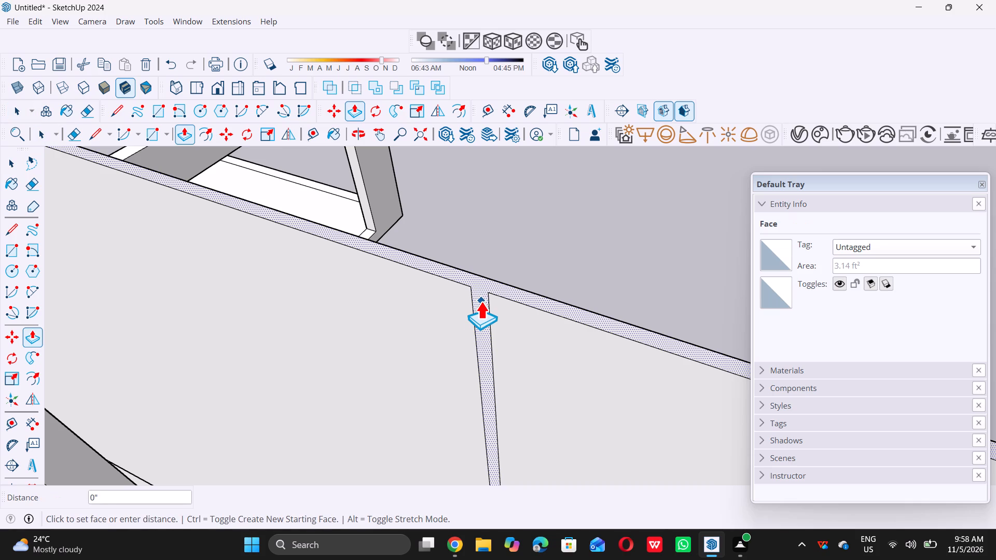
pyautogui.write('0.')
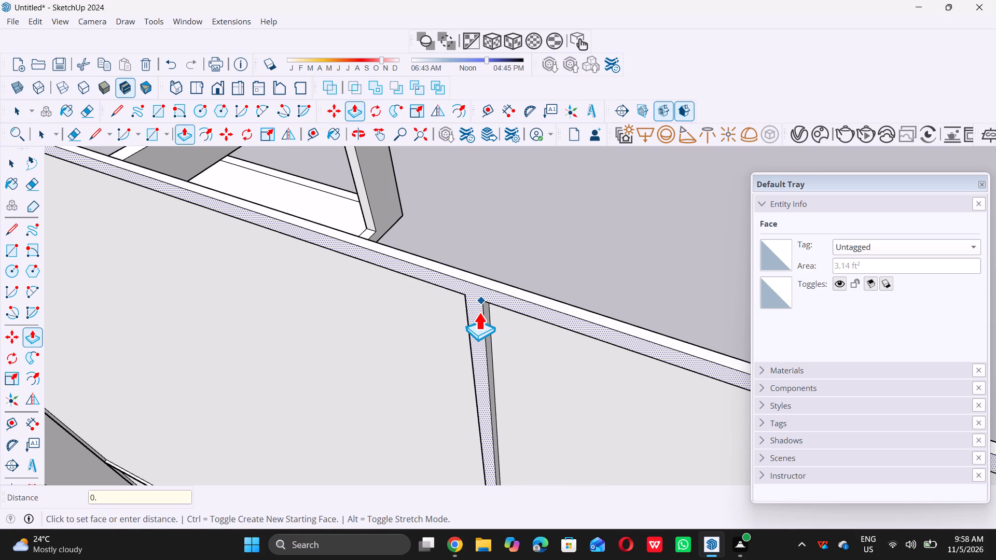
pyautogui.write('5"')
pyautogui.press('Return')
pyautogui.press('space')
# Paint all six panes of the separate window panel with the 0137_Black colour from Colors-Named.
pyautogui.scroll(-8, 479, 310)
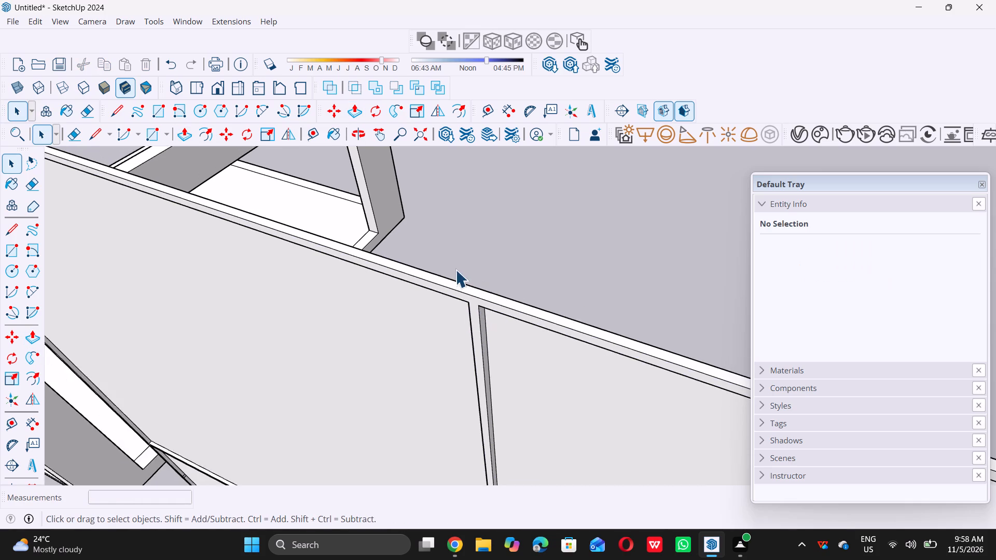
pyautogui.scroll(-18, 455, 270)
pyautogui.scroll(-5, 439, 284)
pyautogui.moveTo(449, 360); pyautogui.dragTo(470, 296, button='middle')
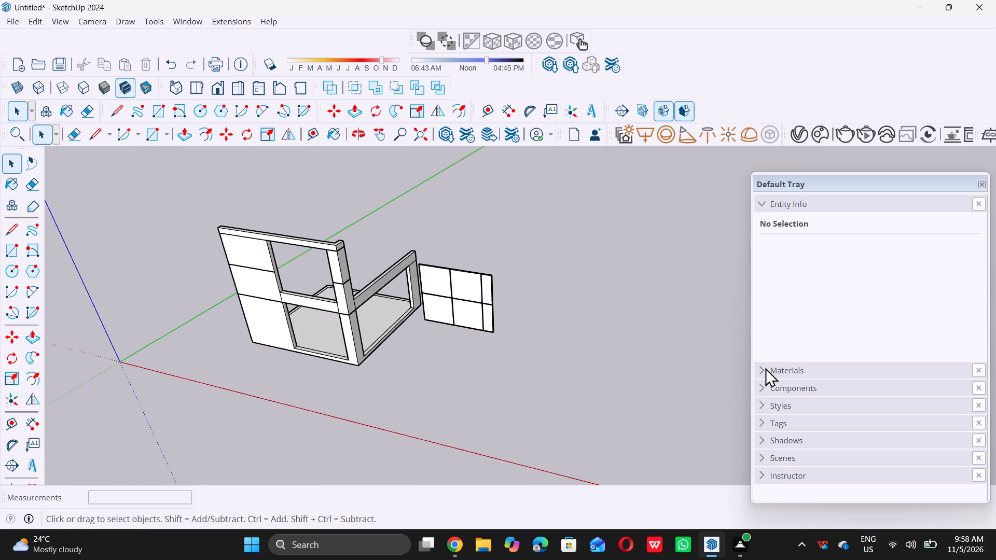
pyautogui.click(760, 369)
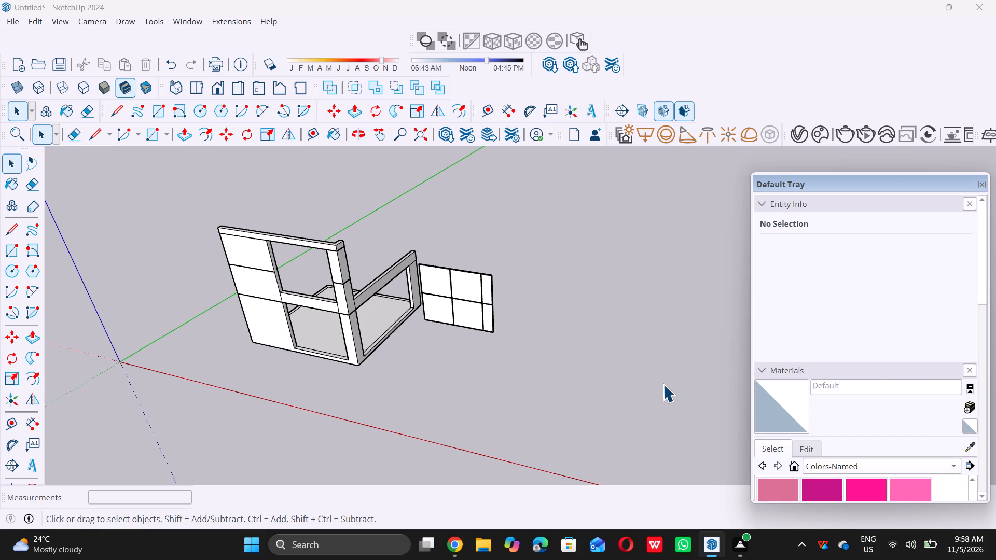
pyautogui.scroll(-5, 889, 372)
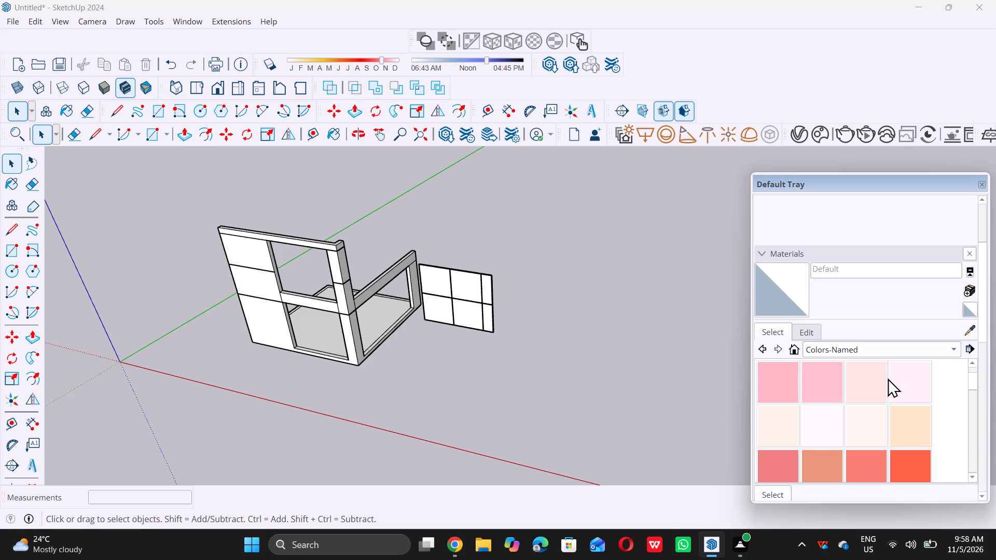
pyautogui.scroll(-11, 893, 390)
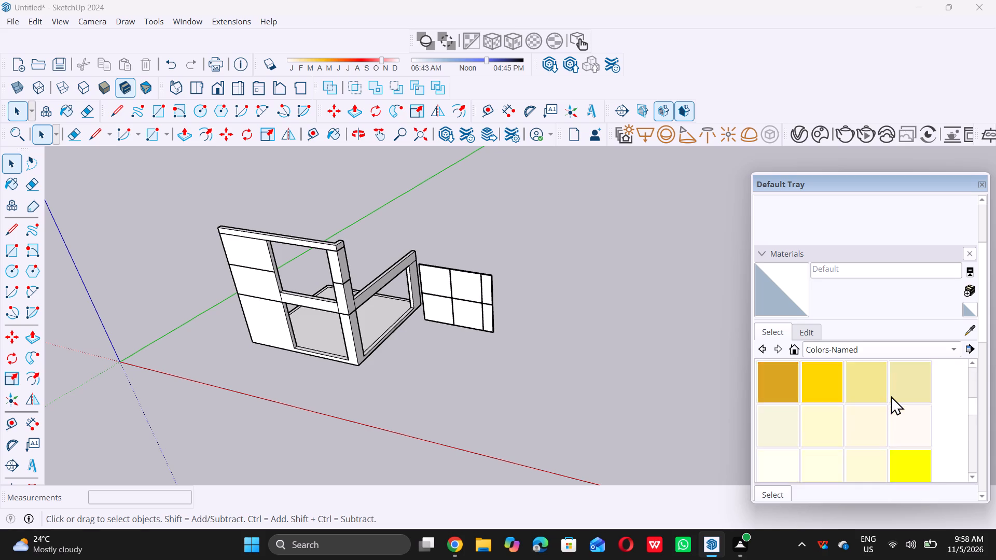
pyautogui.scroll(-14, 891, 396)
pyautogui.scroll(-8, 891, 396)
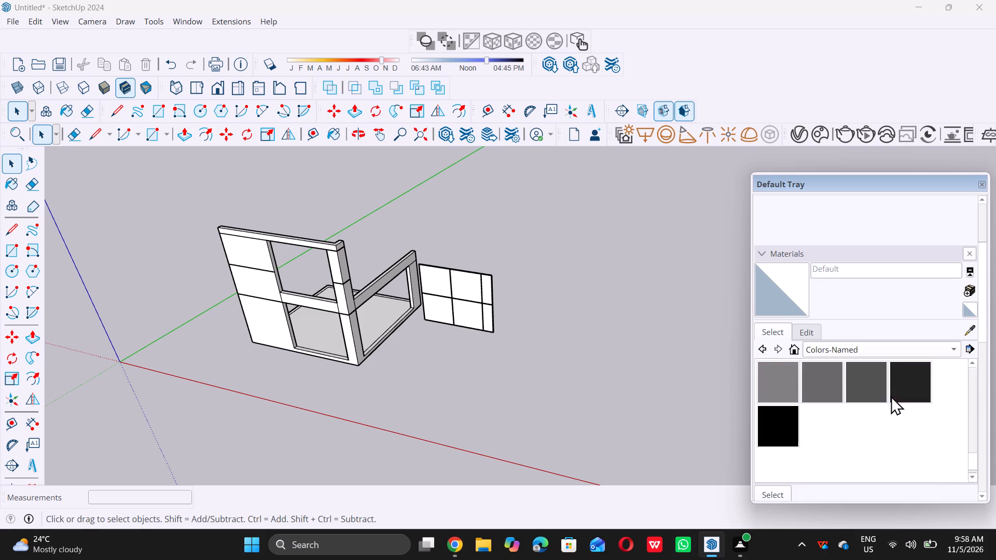
pyautogui.scroll(-2, 891, 396)
pyautogui.scroll(2, 891, 396)
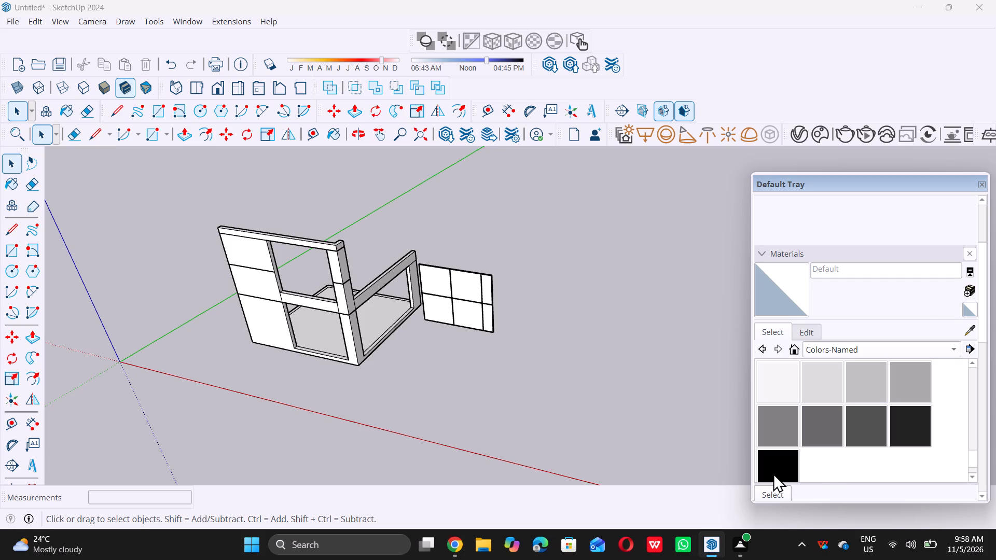
pyautogui.click(778, 467)
pyautogui.scroll(6, 421, 293)
pyautogui.click(447, 278)
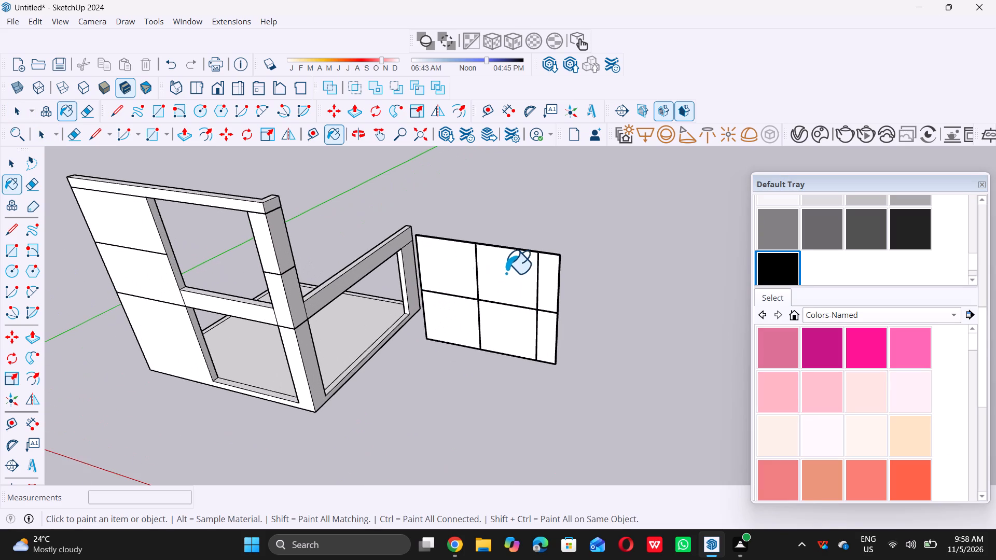
pyautogui.click(507, 272)
pyautogui.click(550, 289)
pyautogui.click(545, 329)
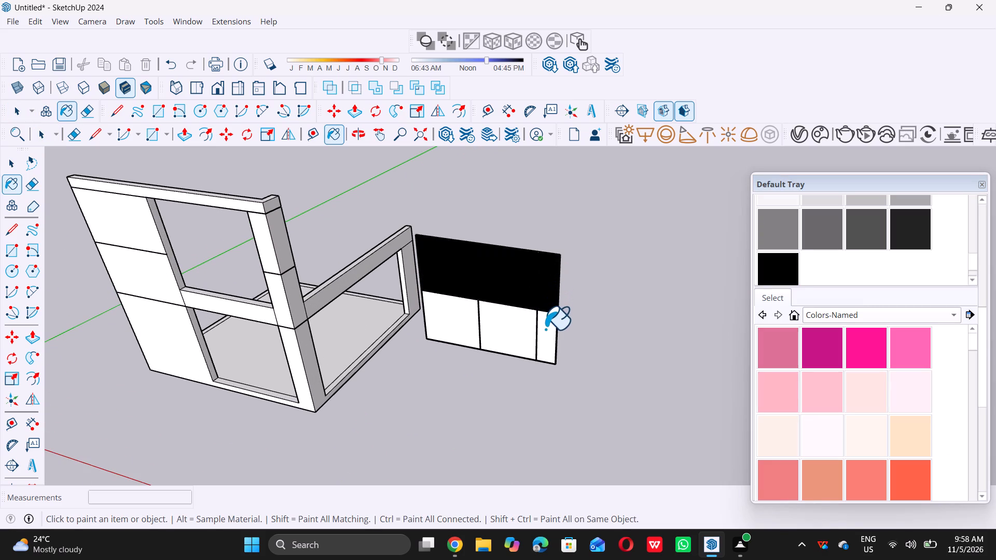
pyautogui.doubleClick(508, 342)
pyautogui.doubleClick(454, 325)
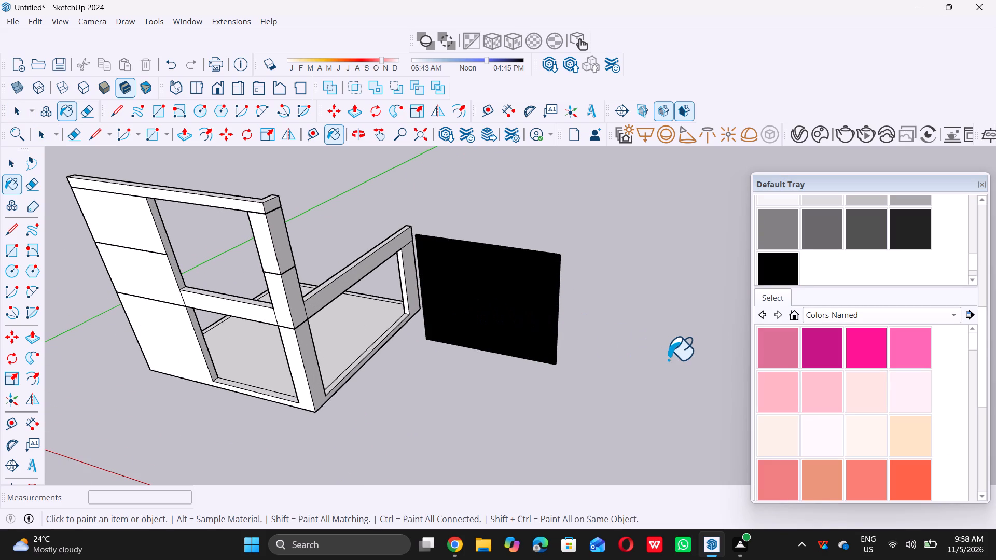
pyautogui.press('space')
# Edit the 0137_Black material in HLS mode and set its lightness to 40 for a dark grey.
pyautogui.scroll(7, 911, 311)
pyautogui.scroll(7, 809, 277)
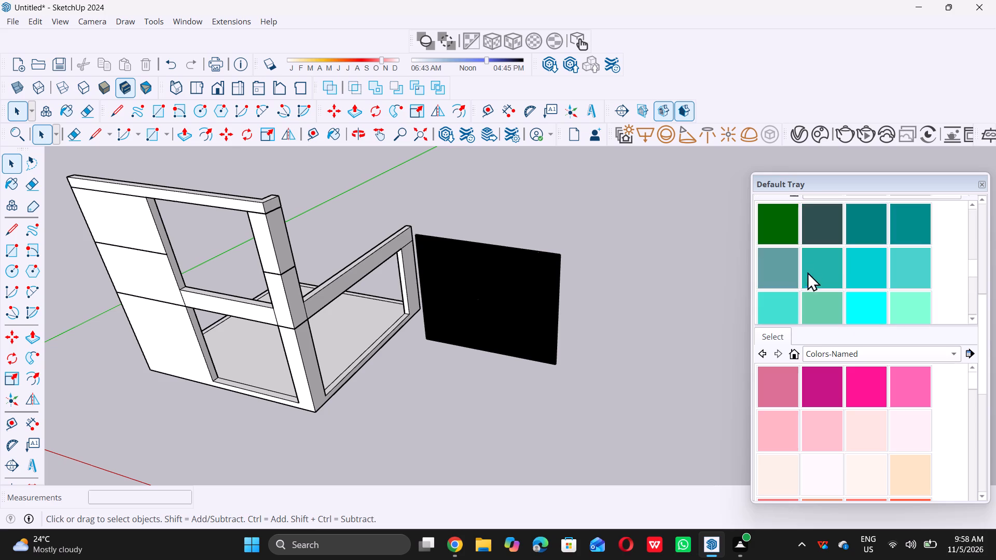
pyautogui.scroll(13, 823, 262)
pyautogui.scroll(-1, 850, 257)
pyautogui.scroll(8, 850, 257)
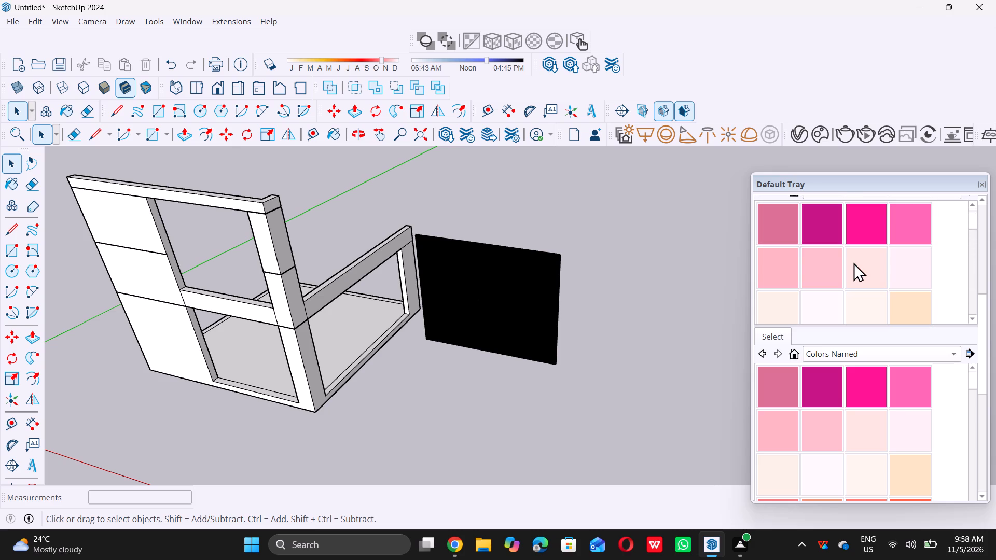
pyautogui.scroll(4, 853, 262)
pyautogui.scroll(5, 896, 275)
pyautogui.moveTo(985, 320); pyautogui.dragTo(985, 318)
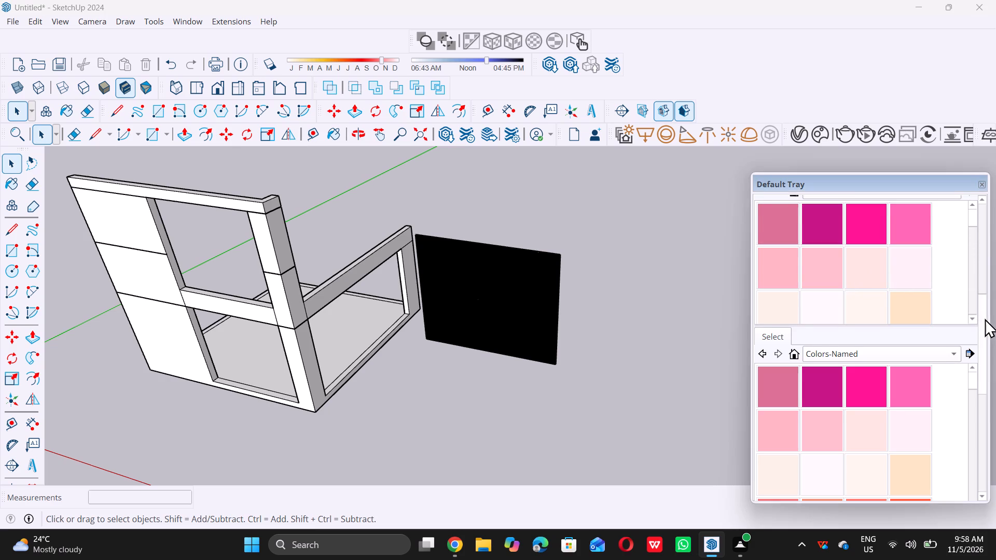
pyautogui.moveTo(985, 318); pyautogui.dragTo(985, 291)
pyautogui.moveTo(985, 289); pyautogui.dragTo(988, 261)
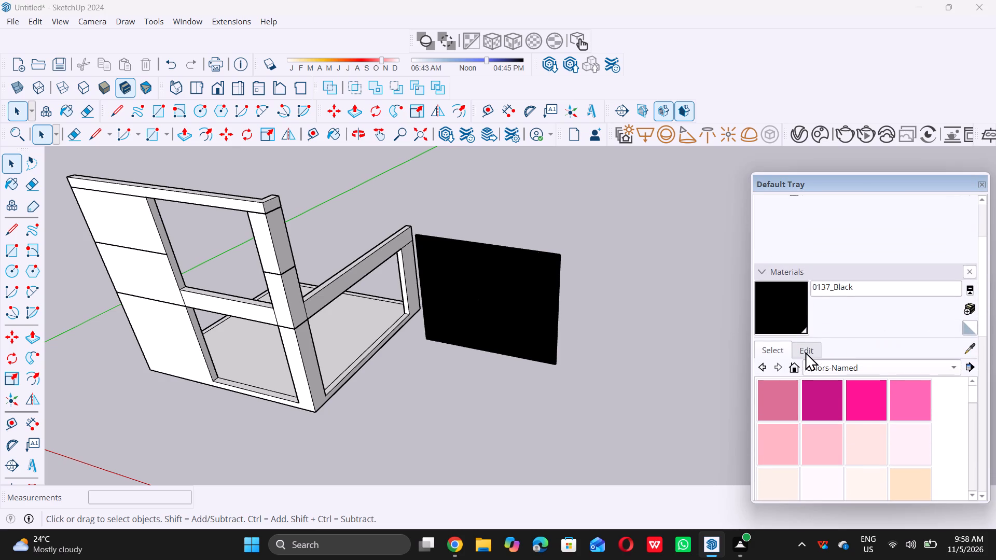
pyautogui.doubleClick(805, 352)
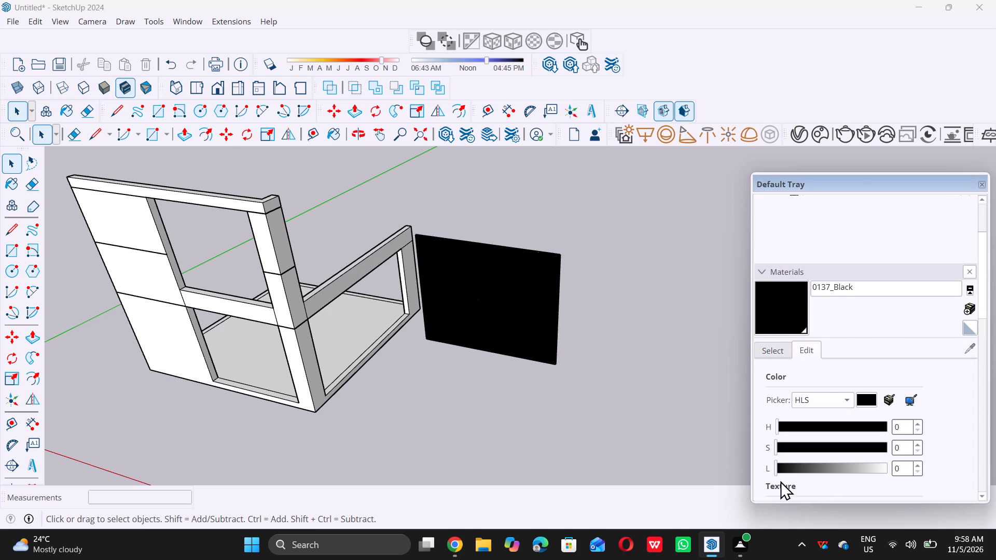
pyautogui.tripleClick(775, 469)
pyautogui.moveTo(779, 471); pyautogui.dragTo(794, 471)
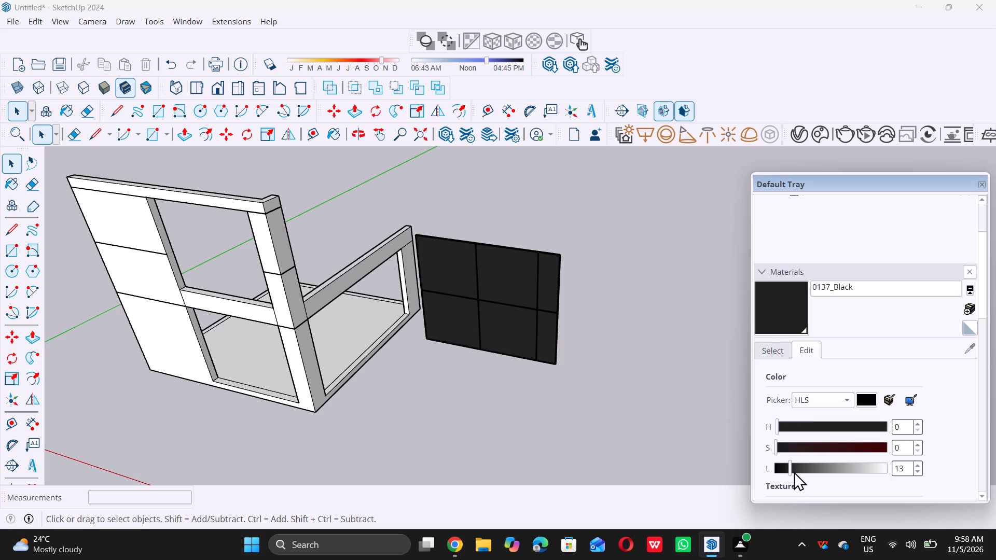
pyautogui.moveTo(794, 471); pyautogui.dragTo(828, 417)
pyautogui.doubleClick(828, 417)
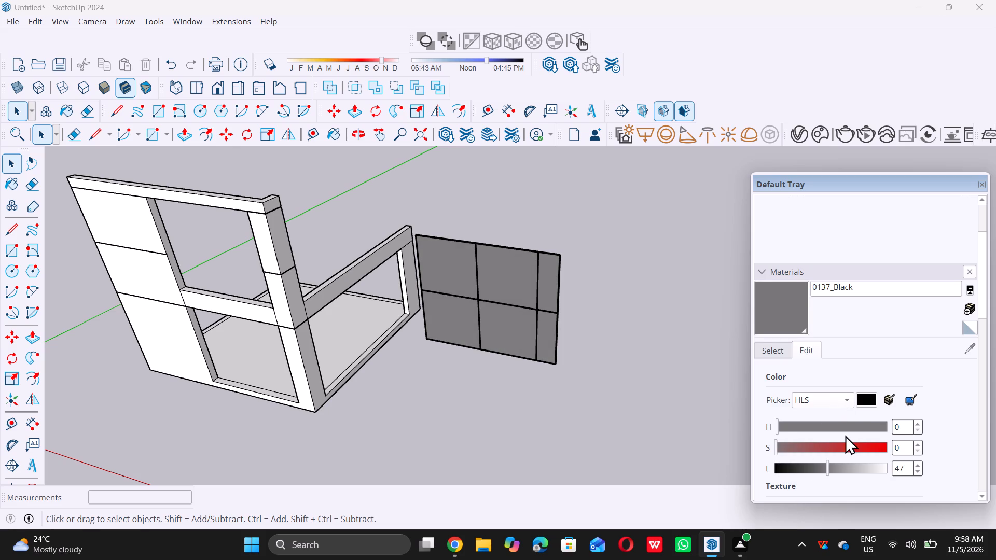
pyautogui.doubleClick(827, 472)
pyautogui.doubleClick(823, 475)
pyautogui.tripleClick(818, 471)
pyautogui.doubleClick(815, 469)
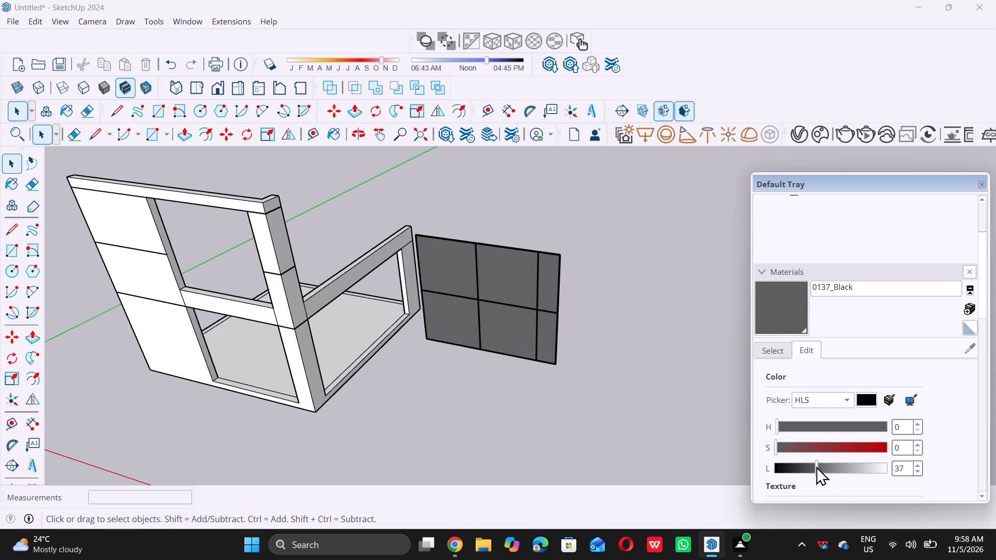
pyautogui.scroll(7, 424, 314)
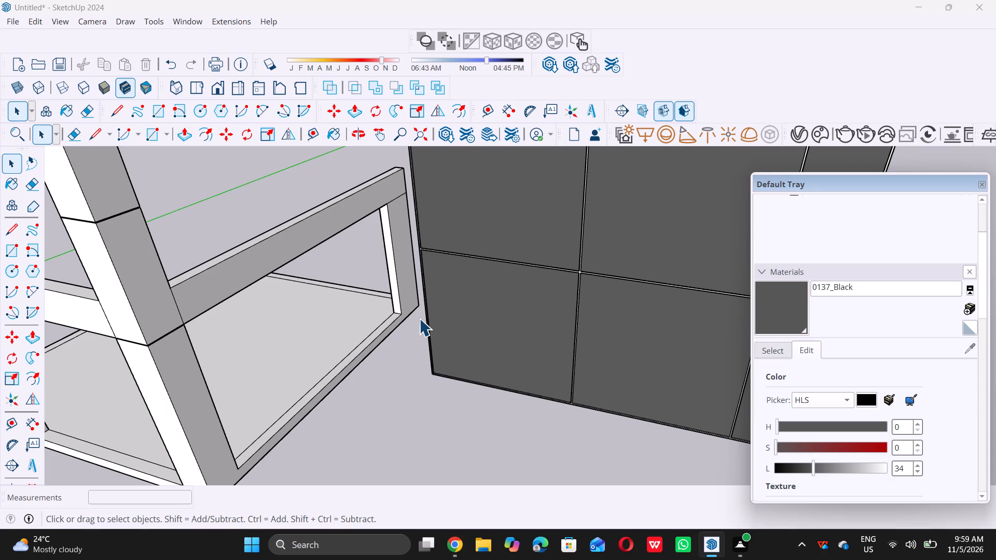
pyautogui.scroll(-4, 919, 432)
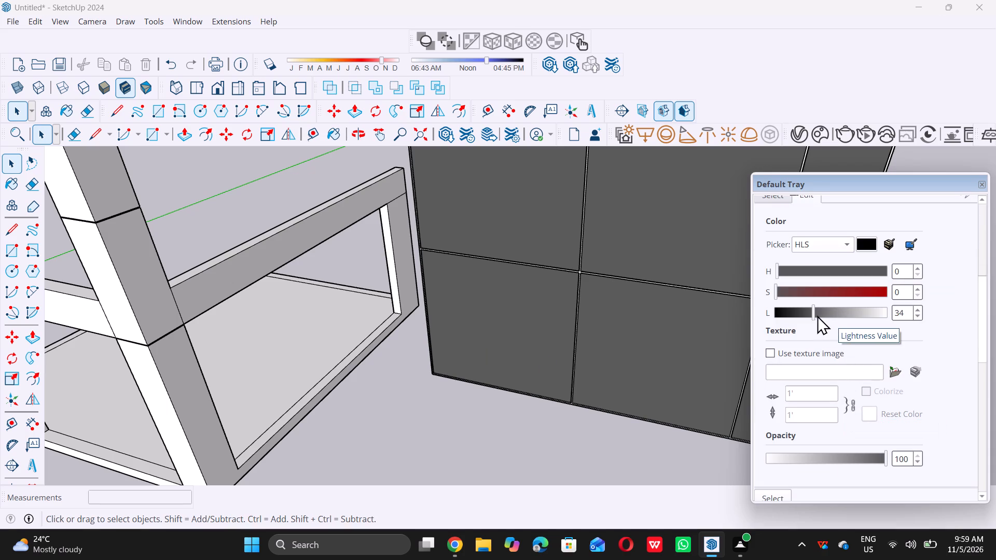
pyautogui.moveTo(812, 316); pyautogui.dragTo(817, 313)
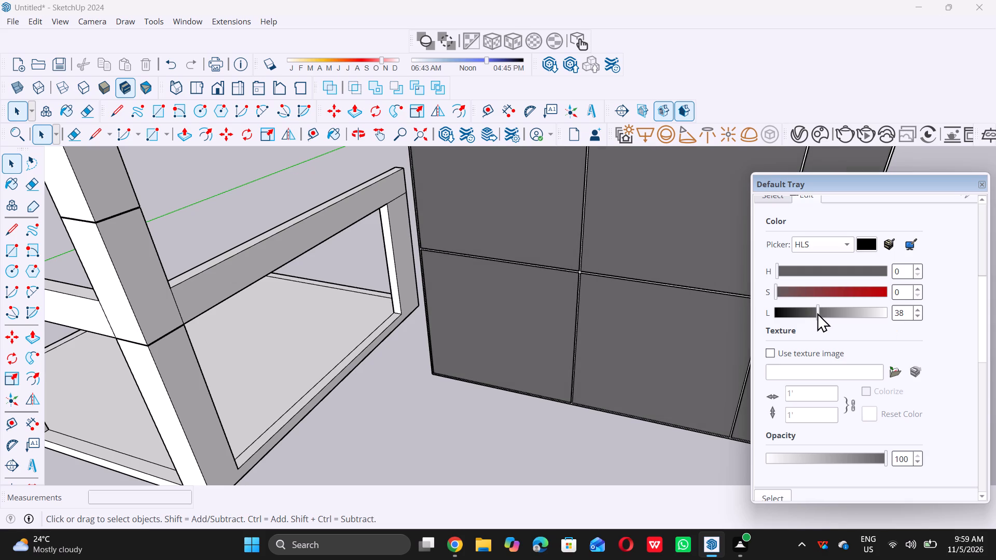
pyautogui.moveTo(817, 313); pyautogui.dragTo(821, 311)
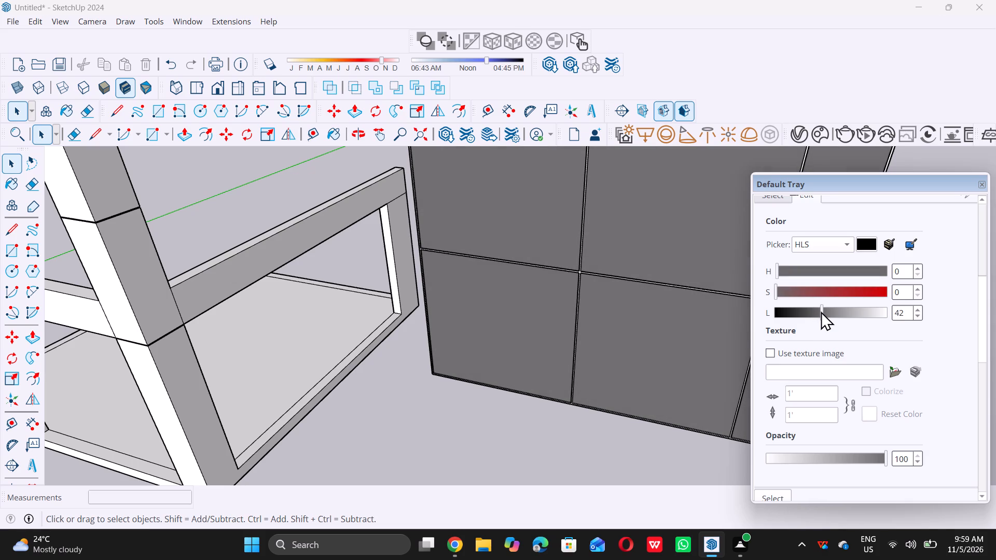
pyautogui.moveTo(821, 311); pyautogui.dragTo(819, 312)
pyautogui.click(819, 312)
# Move the whole dark grey window panel by its lower corner into the front wall's upper opening, about 28' 10 3/8".
pyautogui.scroll(-9, 541, 450)
pyautogui.scroll(-6, 548, 389)
pyautogui.moveTo(533, 468); pyautogui.dragTo(552, 412, button='middle')
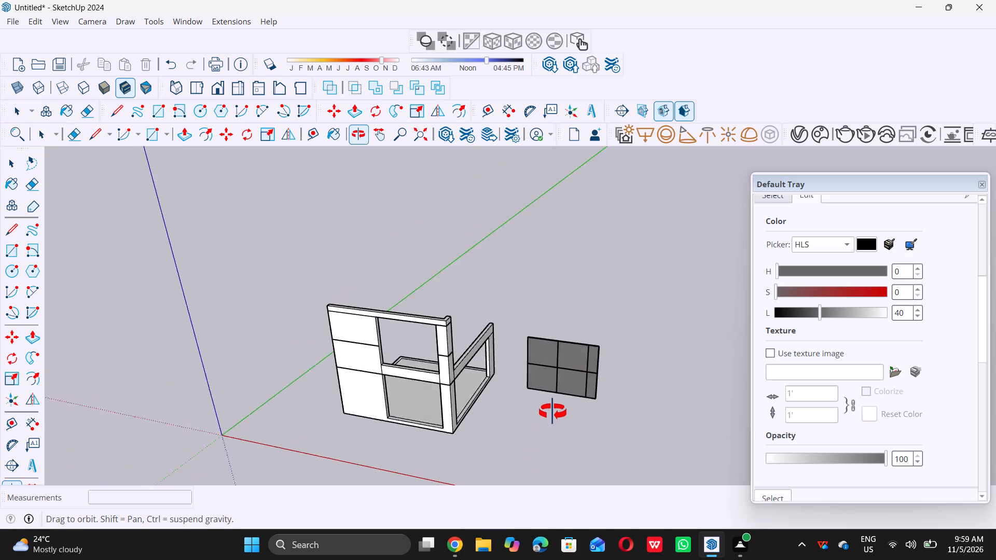
pyautogui.moveTo(552, 412); pyautogui.dragTo(555, 401, button='middle')
pyautogui.middleClick(556, 401)
pyautogui.scroll(8, 557, 398)
pyautogui.scroll(-1, 569, 396)
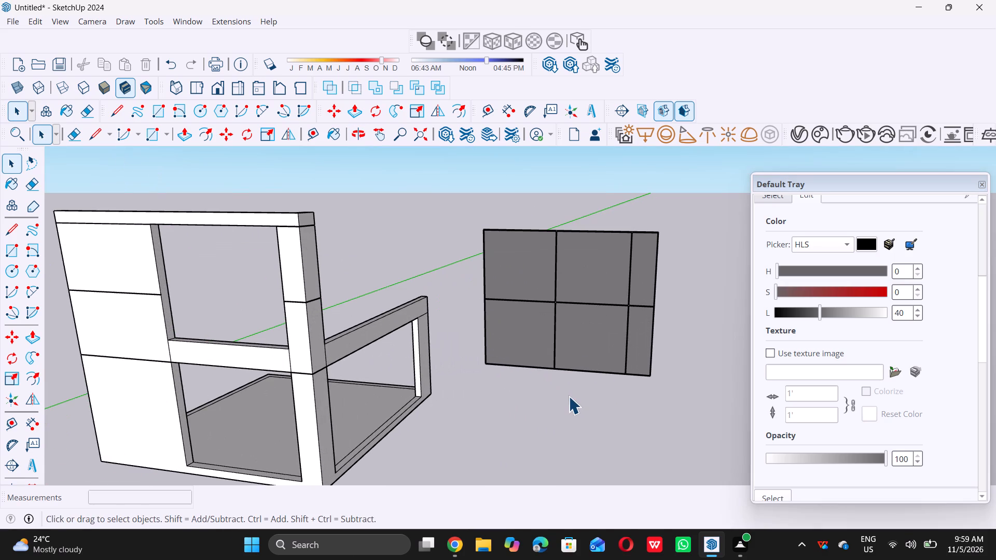
pyautogui.doubleClick(583, 361)
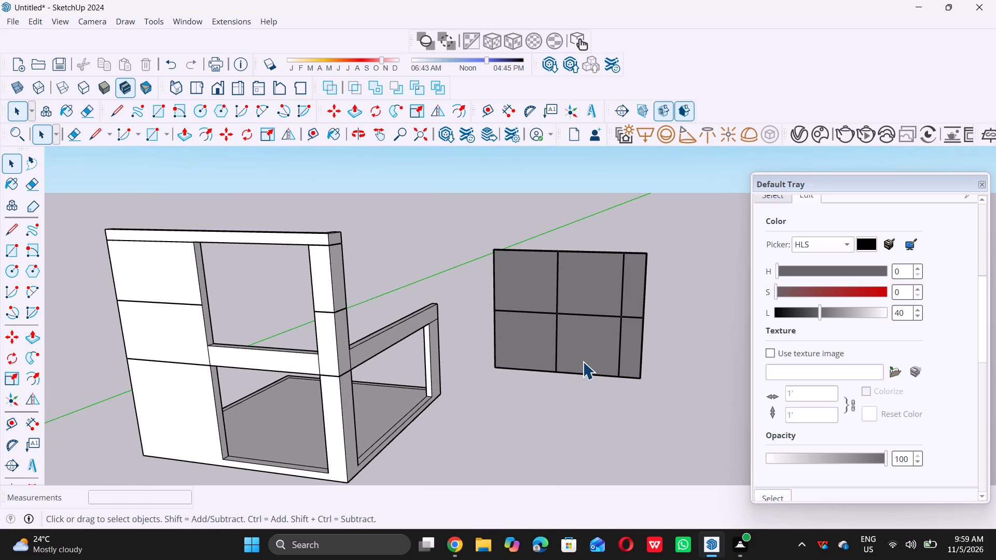
pyautogui.tripleClick(583, 361)
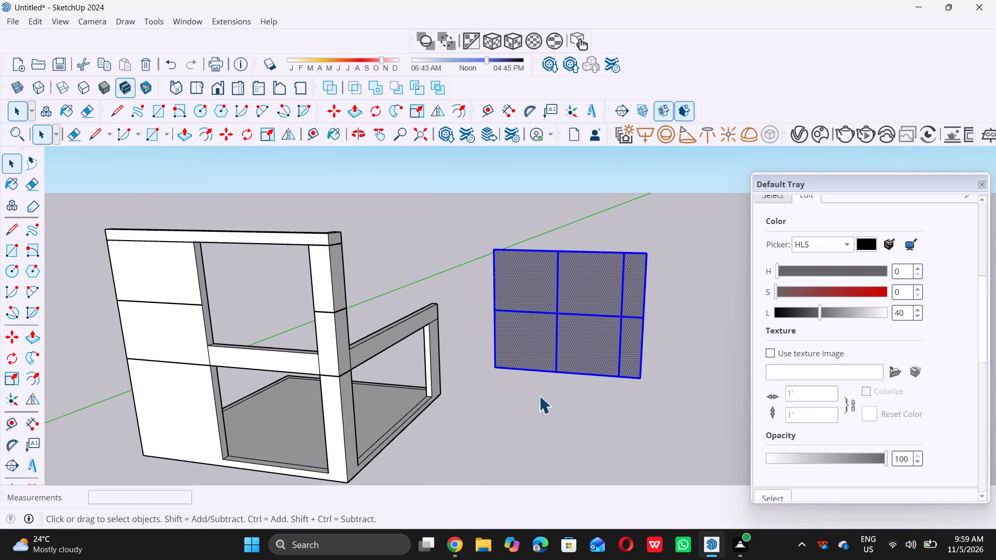
pyautogui.press('m')
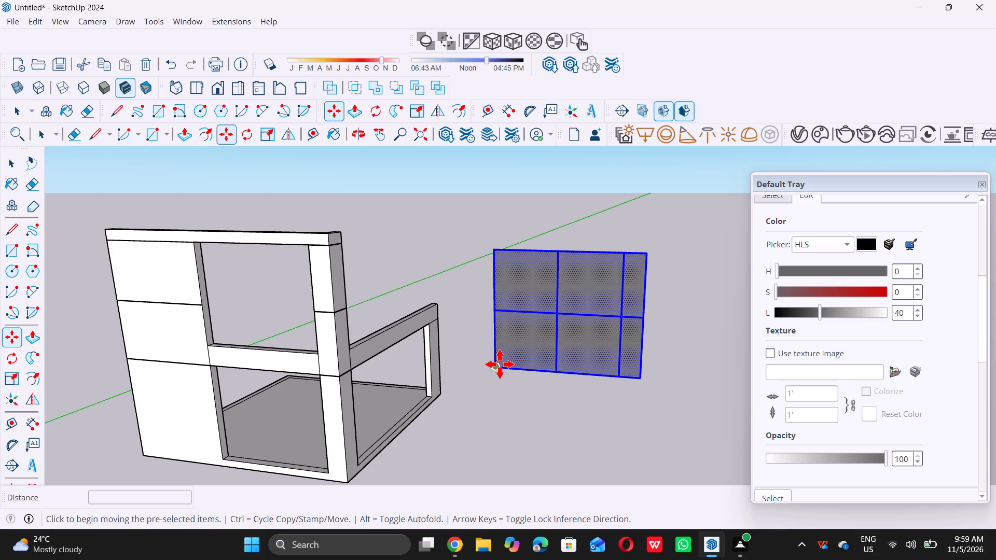
pyautogui.click(498, 367)
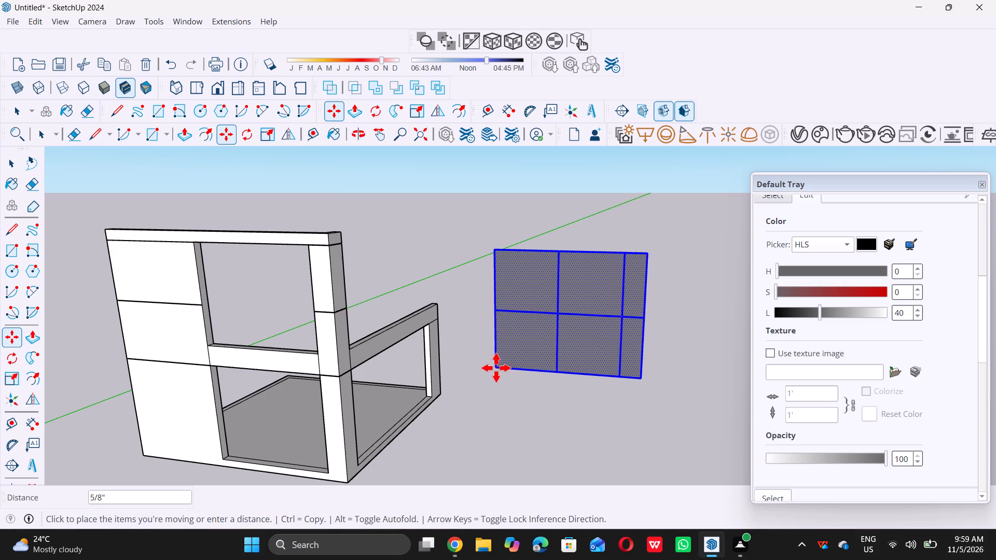
pyautogui.scroll(7, 201, 360)
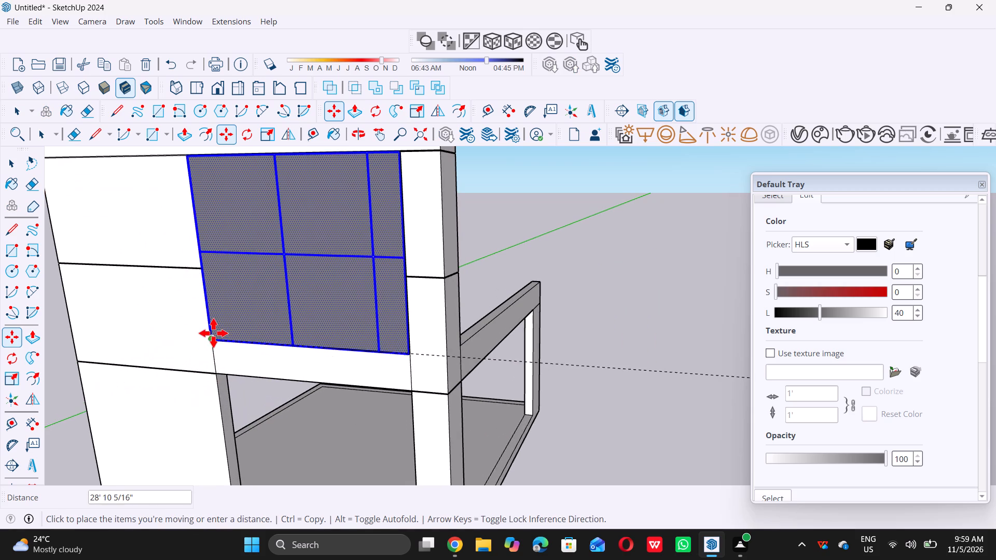
pyautogui.moveTo(213, 331); pyautogui.dragTo(285, 359, button='middle')
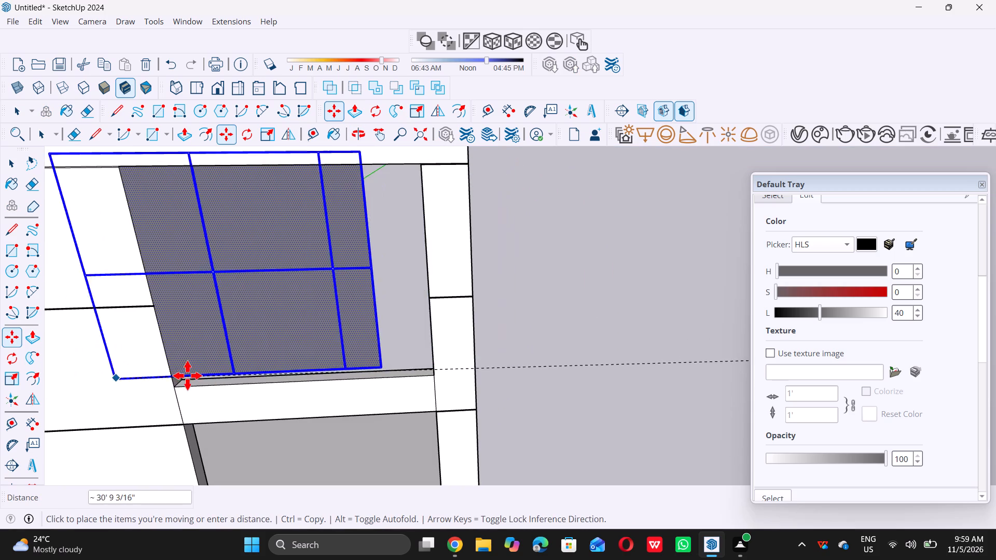
pyautogui.scroll(15, 188, 376)
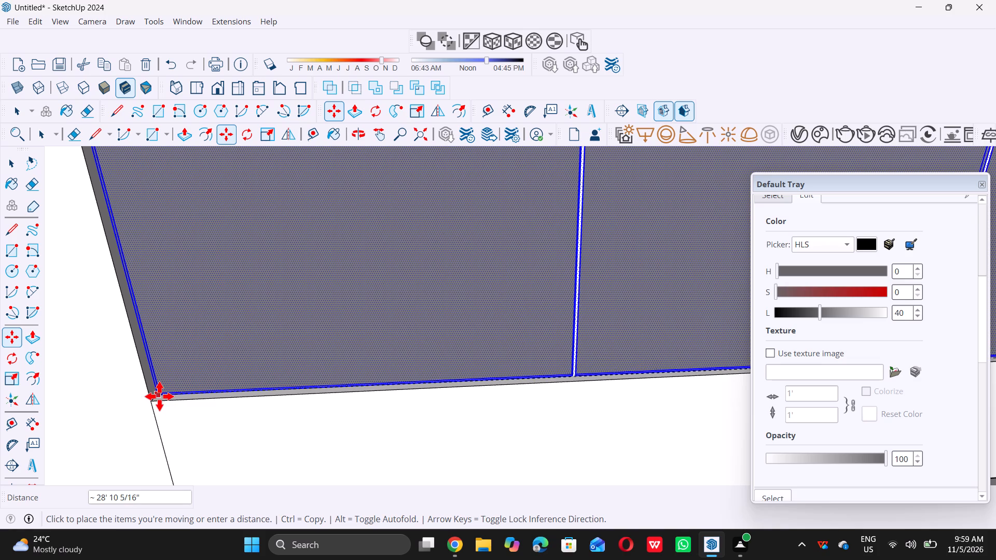
pyautogui.doubleClick(163, 392)
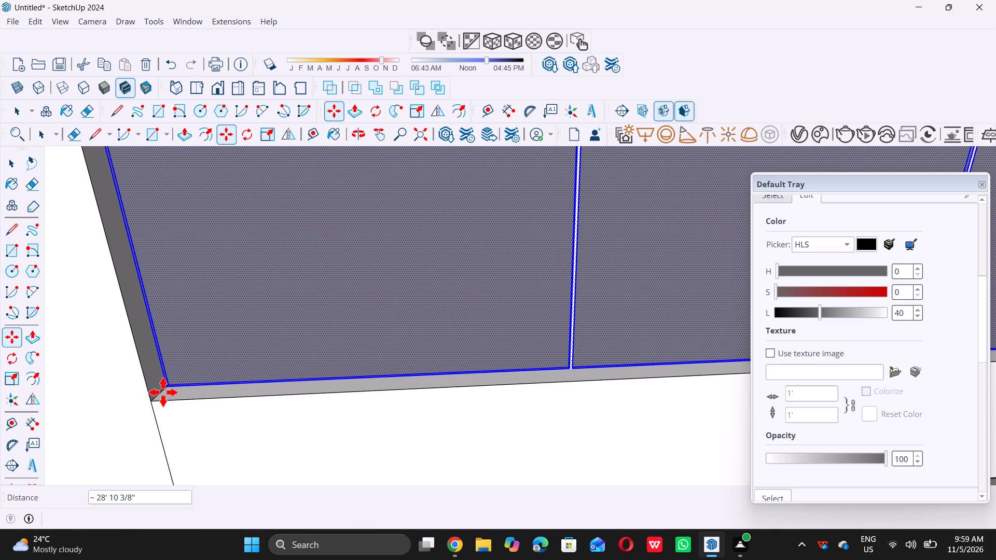
pyautogui.press('space')
pyautogui.scroll(-20, 171, 390)
pyautogui.scroll(-3, 171, 390)
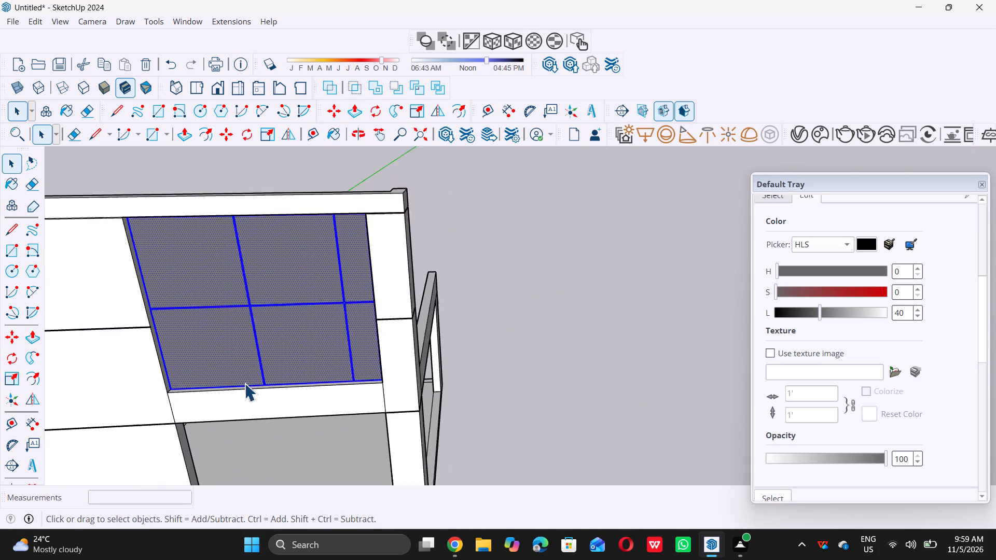
pyautogui.click(734, 406)
# Draw a 2' vertical line across the side beam's outer face, from the opening's upper corner at the end post to the beam's top edge.
pyautogui.scroll(-6, 661, 458)
pyautogui.moveTo(509, 469); pyautogui.dragTo(480, 372, button='middle')
pyautogui.scroll(1, 480, 372)
pyautogui.scroll(-11, 480, 372)
pyautogui.moveTo(482, 378); pyautogui.dragTo(473, 403, button='middle')
pyautogui.scroll(1, 471, 418)
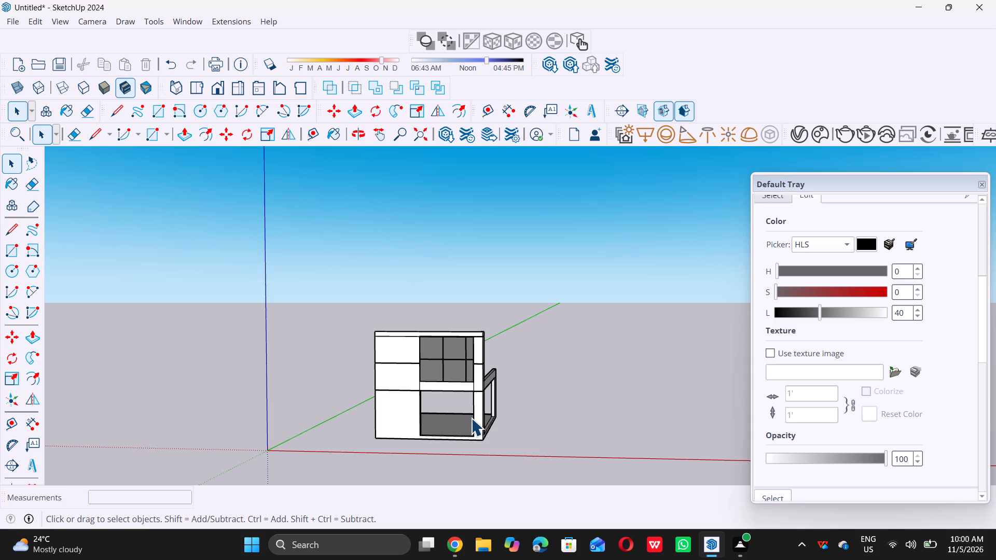
pyautogui.moveTo(499, 346); pyautogui.dragTo(403, 370, button='middle')
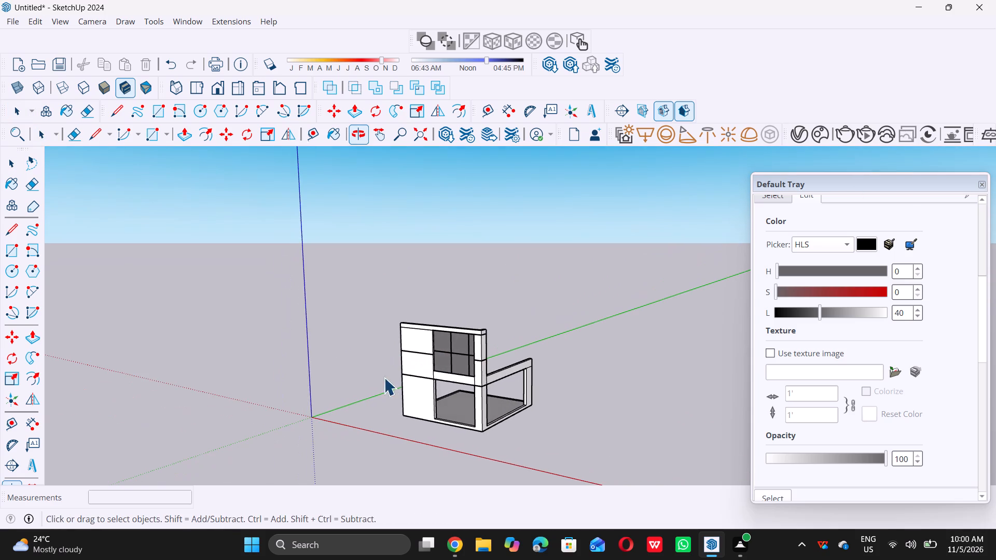
pyautogui.moveTo(623, 391); pyautogui.dragTo(531, 417, button='middle')
pyautogui.scroll(1, 560, 414)
pyautogui.moveTo(537, 437); pyautogui.dragTo(452, 418, button='middle')
pyautogui.moveTo(617, 377); pyautogui.dragTo(497, 353, button='middle')
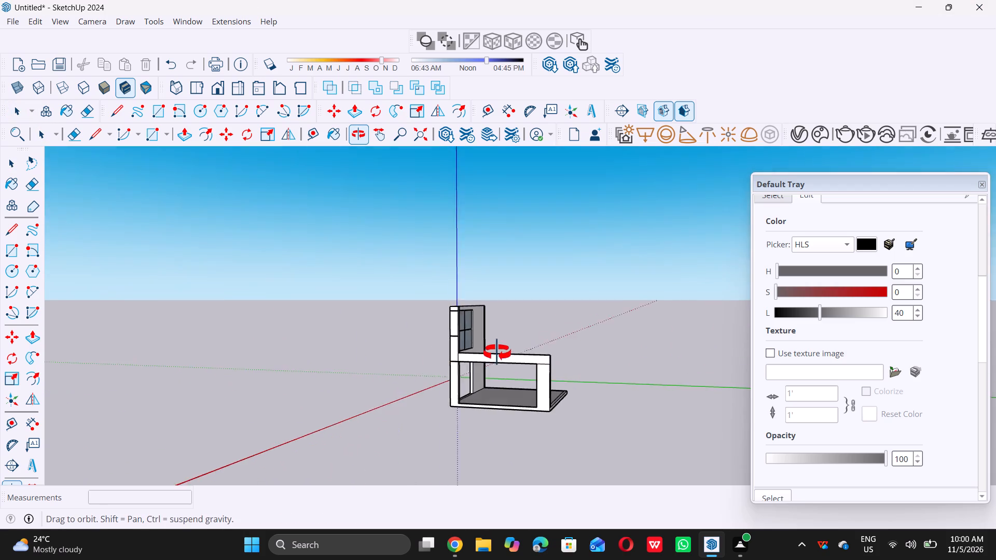
pyautogui.moveTo(497, 353); pyautogui.dragTo(549, 321, button='middle')
pyautogui.scroll(11, 547, 338)
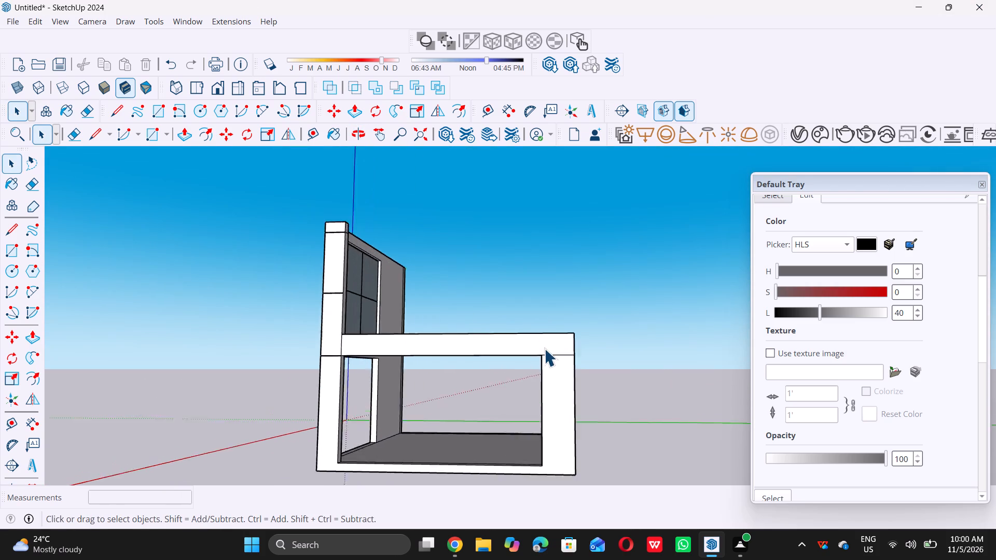
pyautogui.scroll(13, 544, 348)
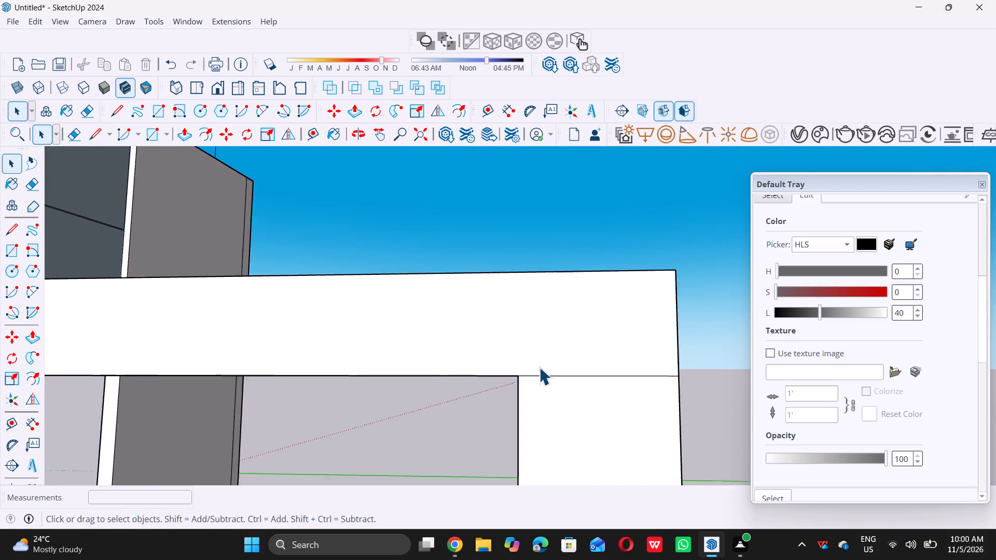
pyautogui.scroll(4, 539, 367)
pyautogui.press('l')
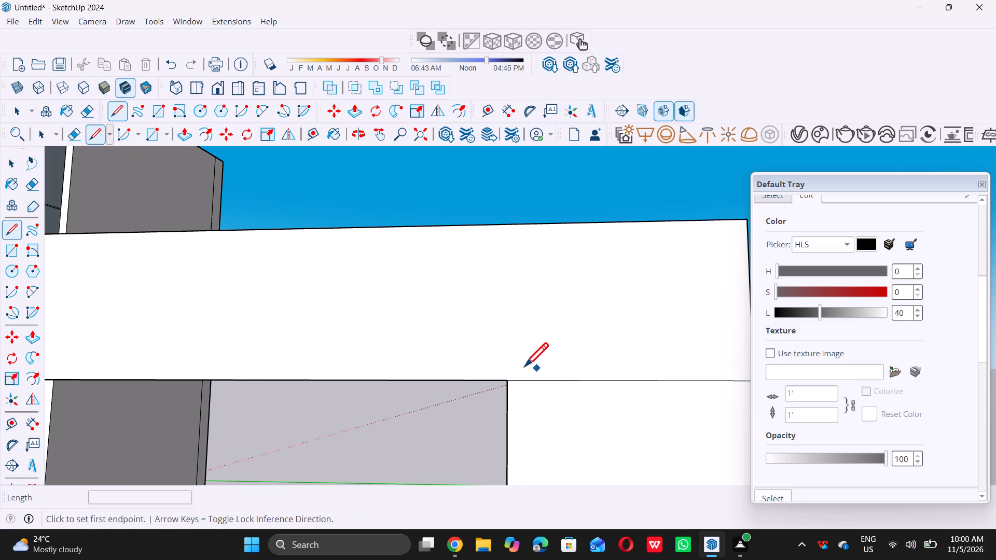
pyautogui.click(509, 378)
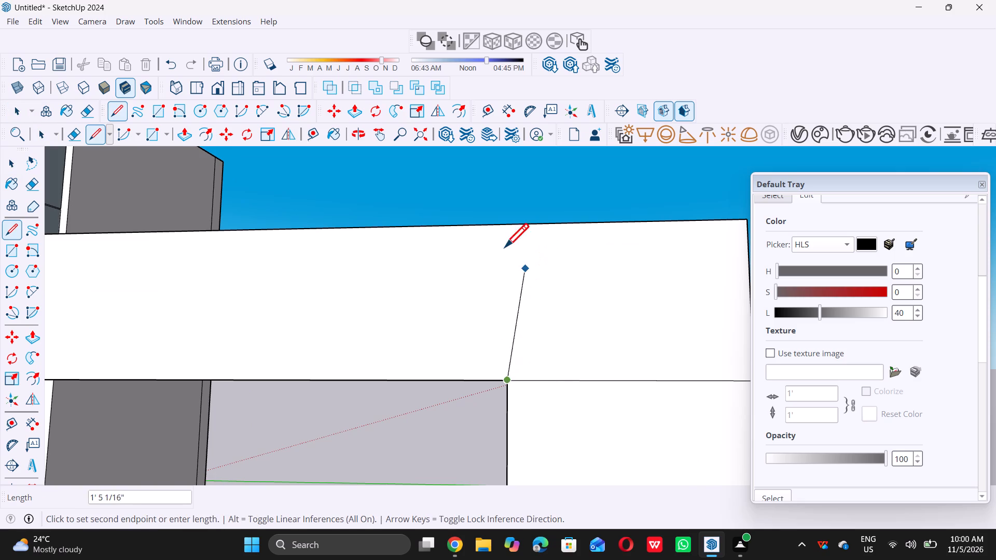
pyautogui.click(506, 227)
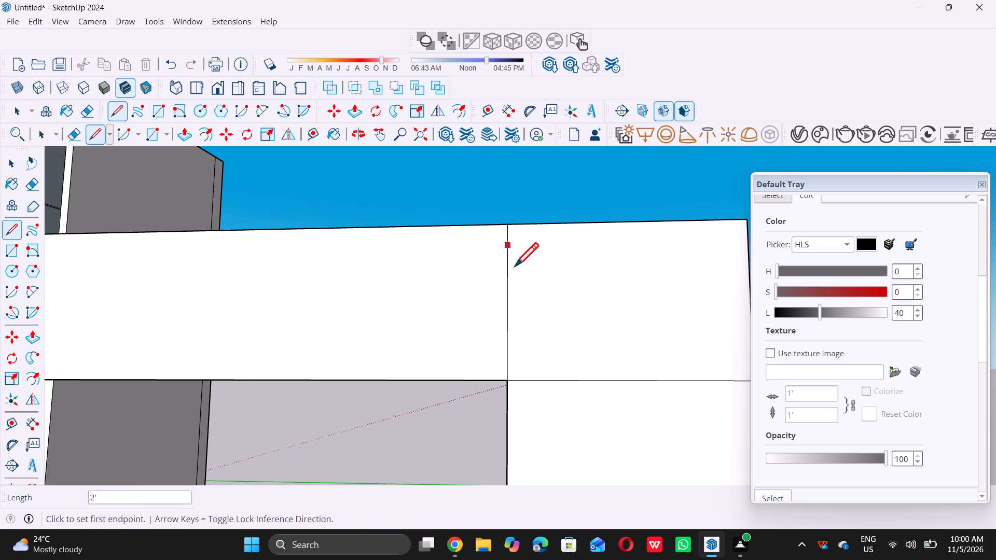
pyautogui.press('space')
# Place a horizontal guide 0.5" above the line where the side beam meets the end post.
pyautogui.press('t')
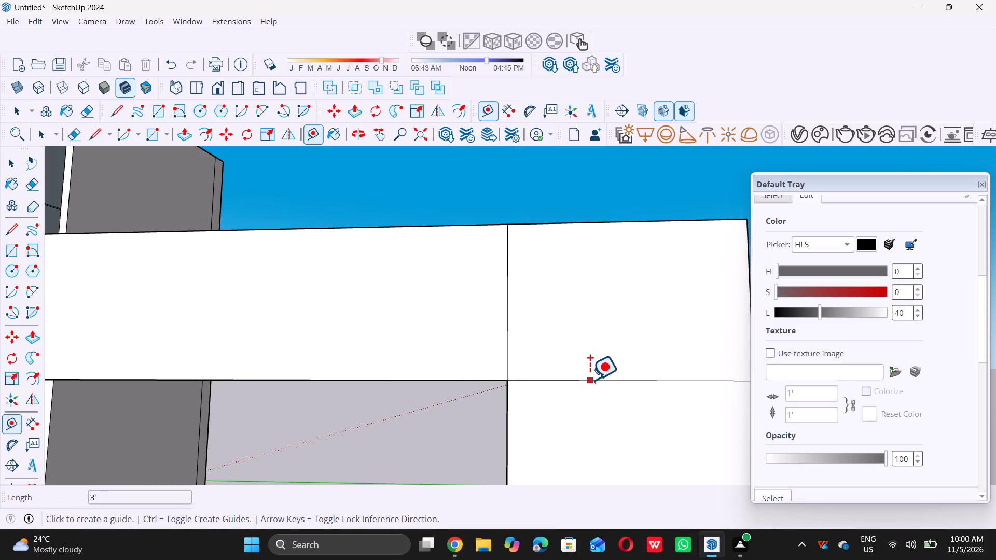
pyautogui.click(590, 381)
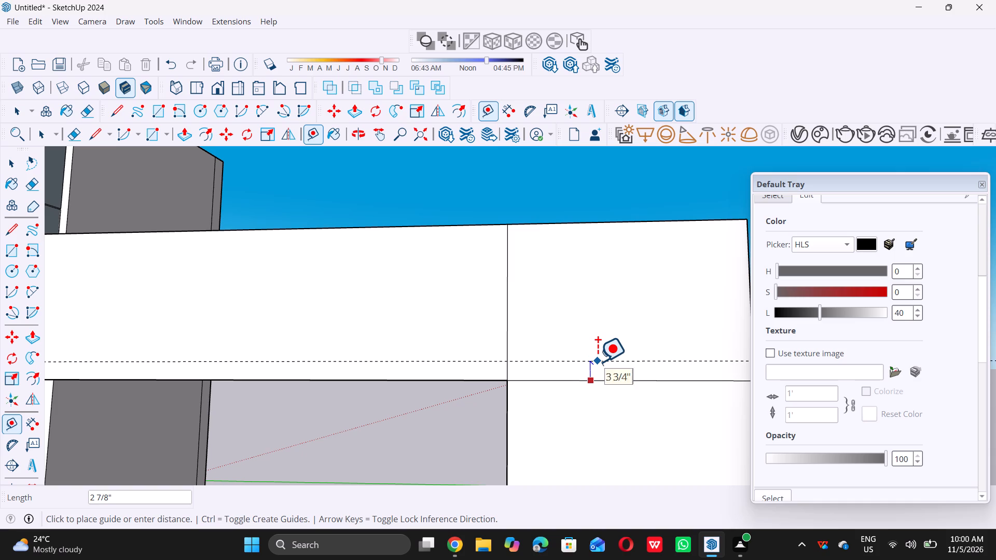
pyautogui.write('0.5')
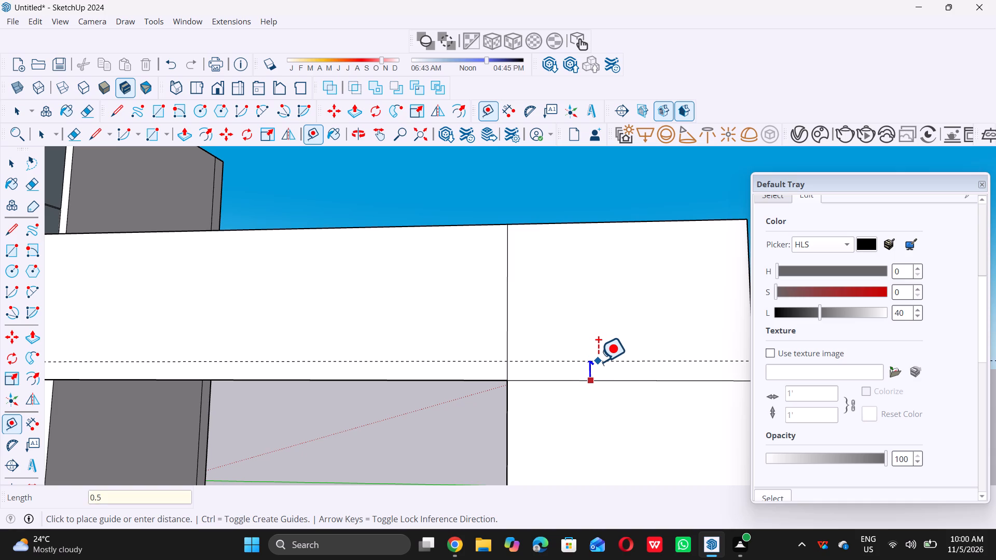
pyautogui.press("'")
pyautogui.press('BackSpace')
pyautogui.hotkey('shift', '"')
pyautogui.press('Return')
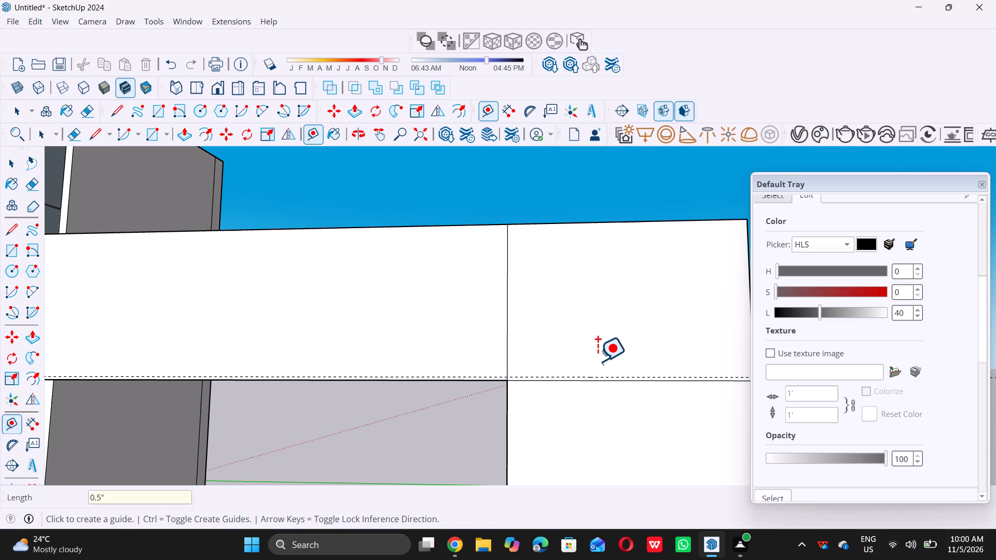
pyautogui.press('space')
# Draw a thin 1/2" by 3' rectangle between the guide and the end post's top line, from the vertical line to the outer edge.
pyautogui.press('r')
pyautogui.scroll(-1, 529, 470)
pyautogui.scroll(-3, 472, 417)
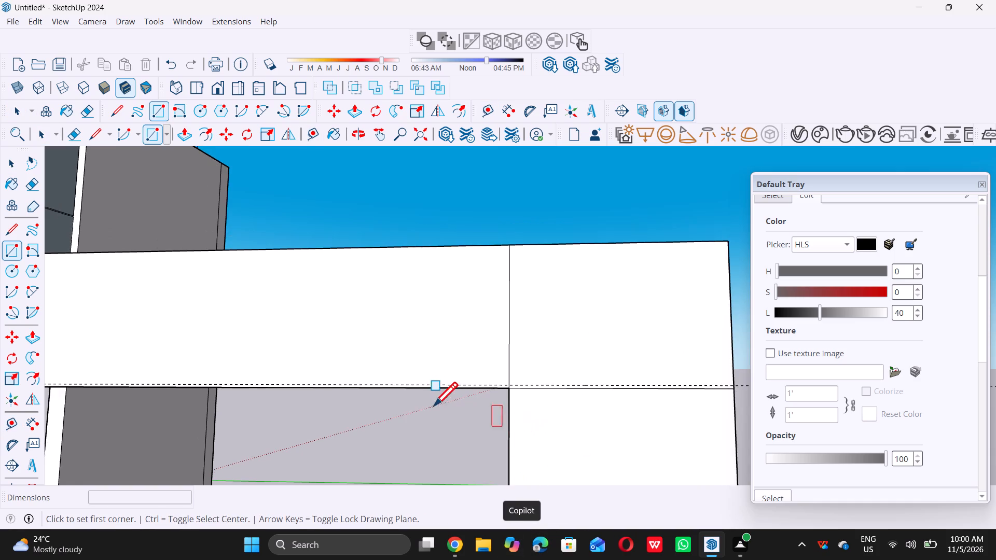
pyautogui.scroll(-1, 434, 405)
pyautogui.scroll(5, 570, 393)
pyautogui.scroll(10, 410, 413)
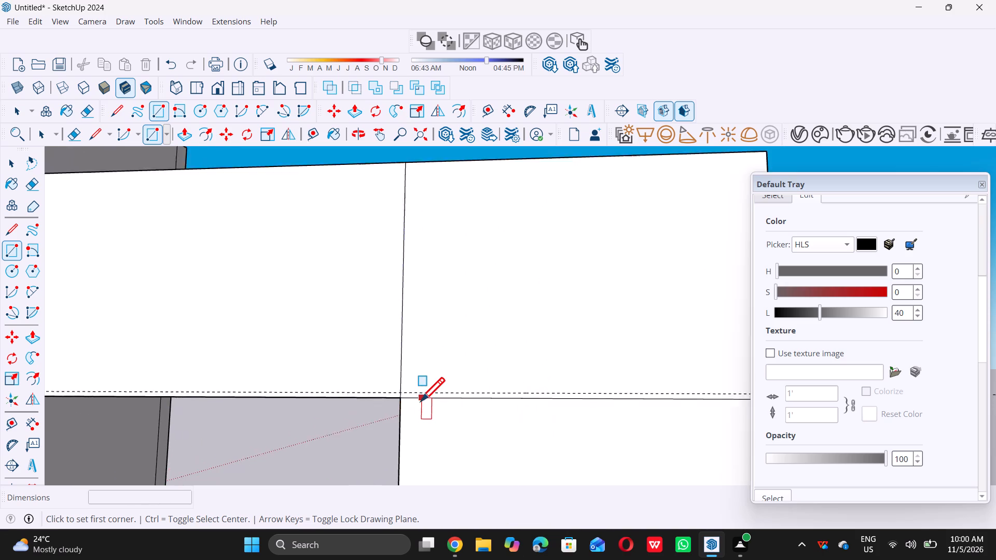
pyautogui.scroll(5, 421, 401)
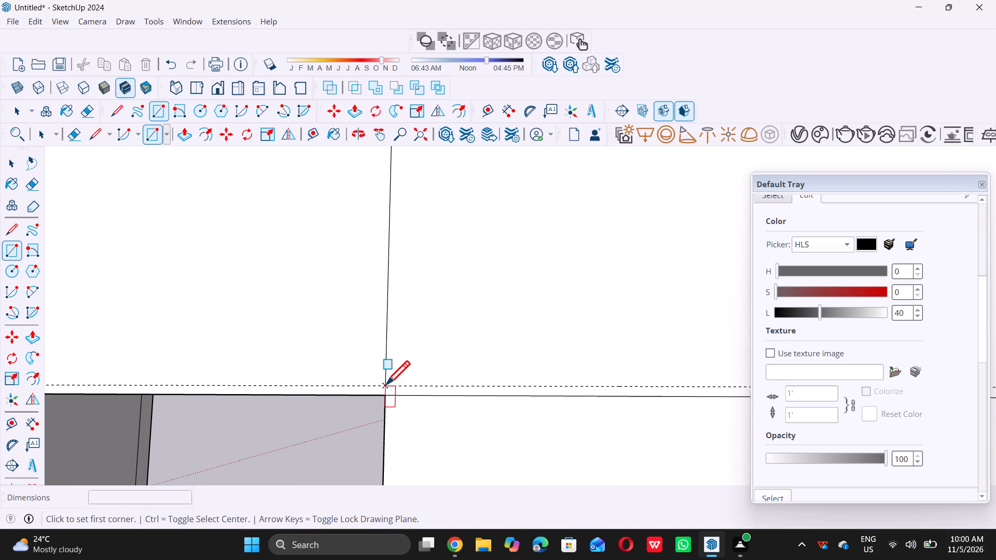
pyautogui.click(386, 384)
pyautogui.scroll(-10, 385, 385)
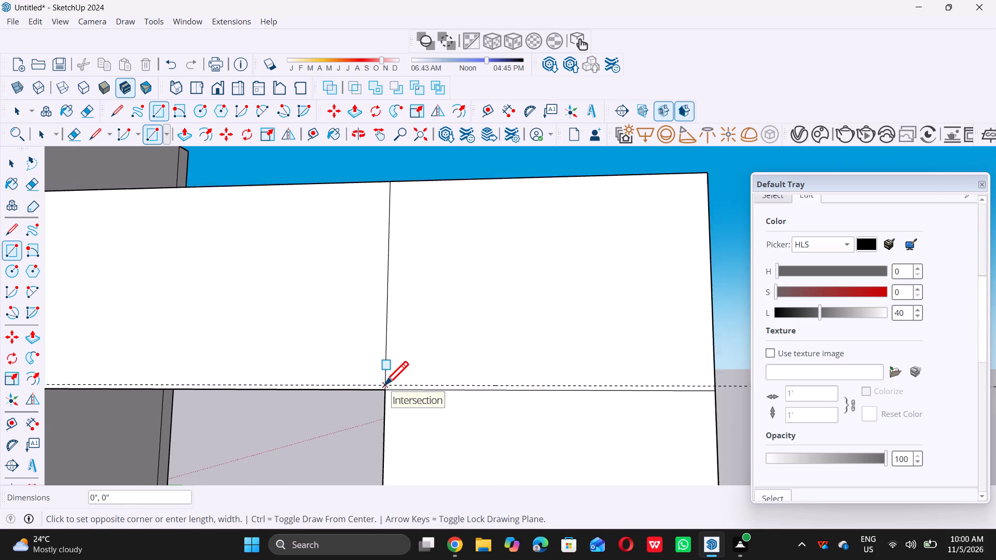
pyautogui.scroll(5, 681, 388)
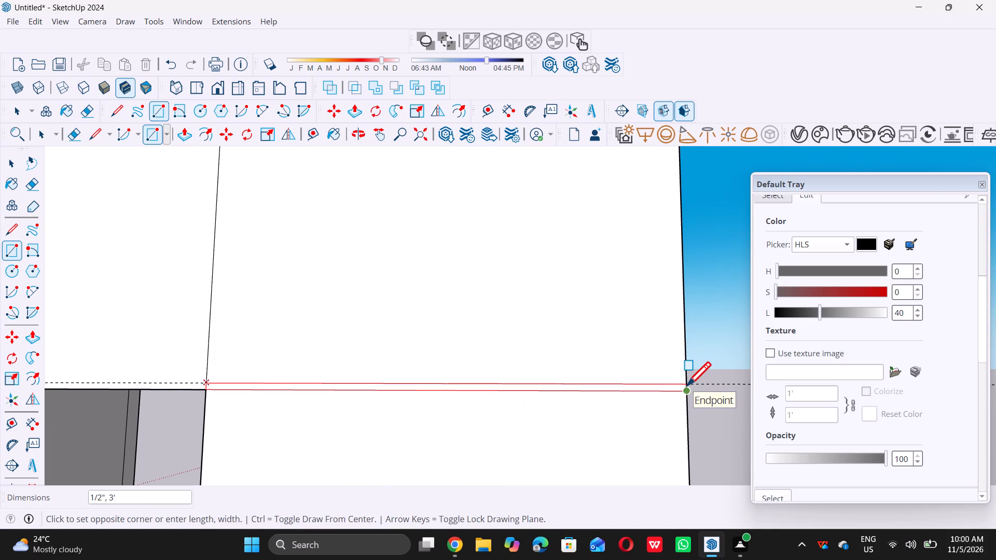
pyautogui.click(687, 385)
pyautogui.press('space')
# Draw a 9" line across the side beam's top face, starting at the upper end of the vertical line.
pyautogui.scroll(-2, 695, 401)
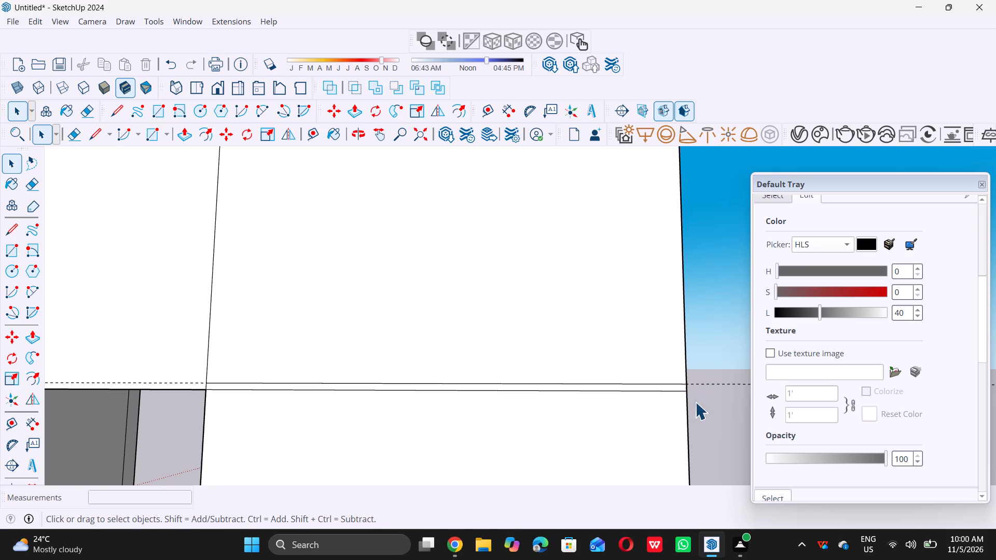
pyautogui.scroll(-6, 695, 402)
pyautogui.scroll(-12, 640, 385)
pyautogui.scroll(-4, 593, 368)
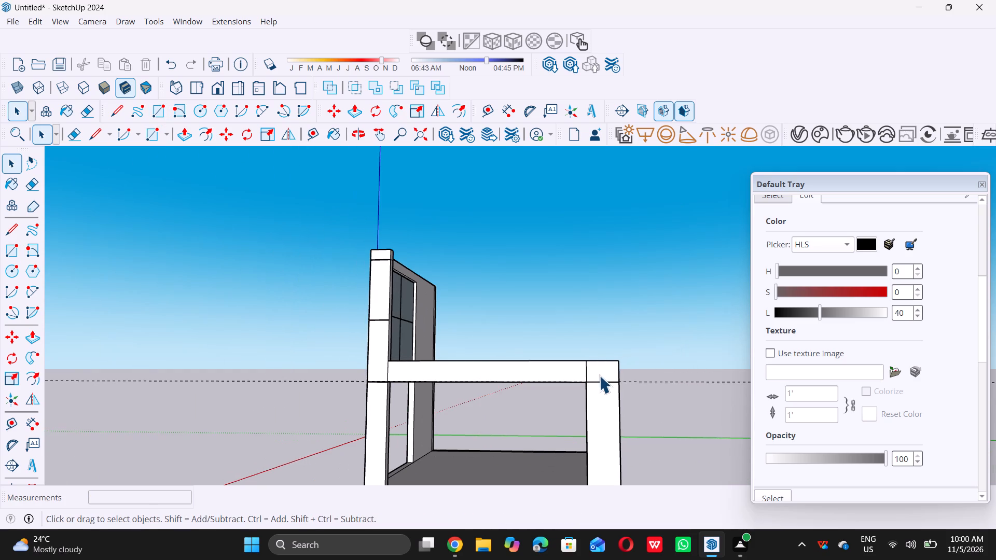
pyautogui.moveTo(622, 372); pyautogui.dragTo(580, 446, button='middle')
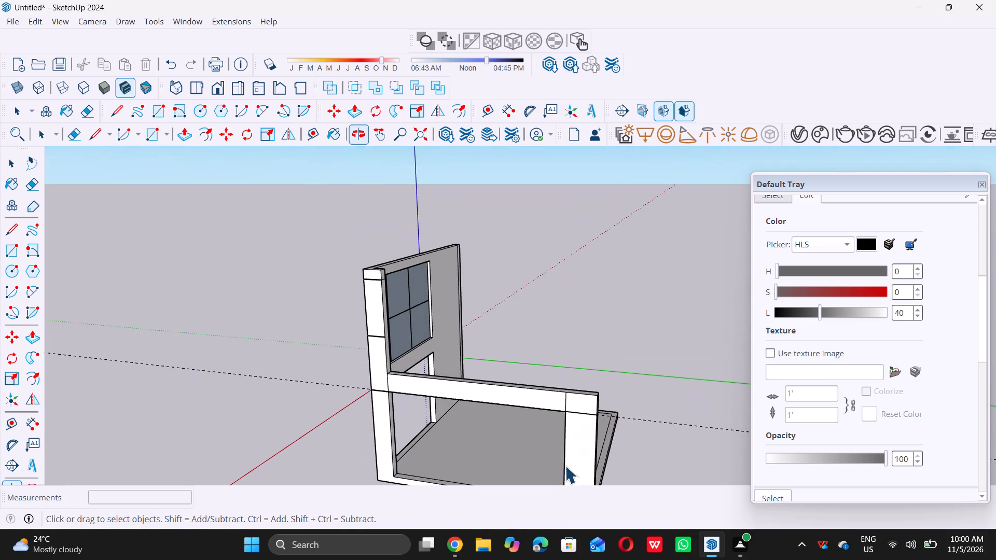
pyautogui.scroll(14, 563, 381)
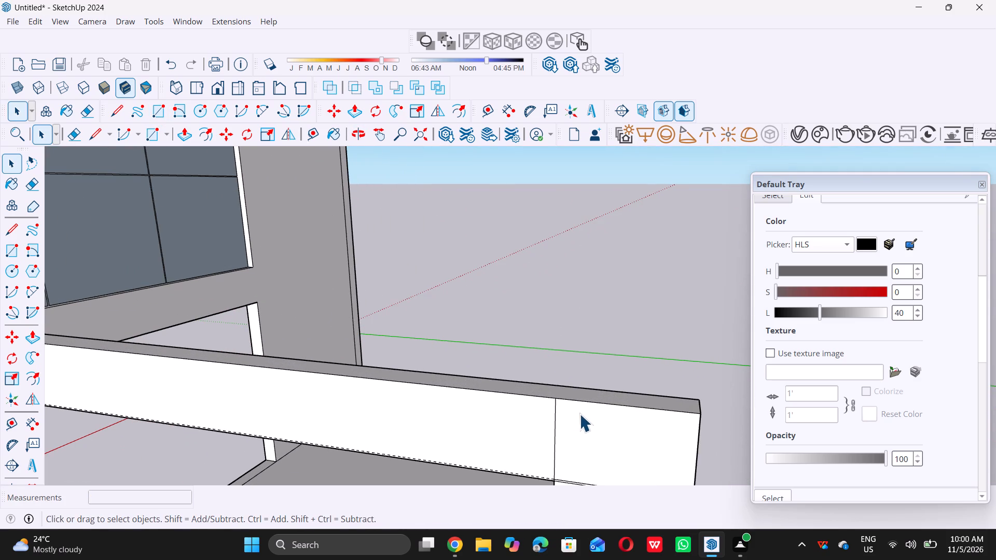
pyautogui.press('l')
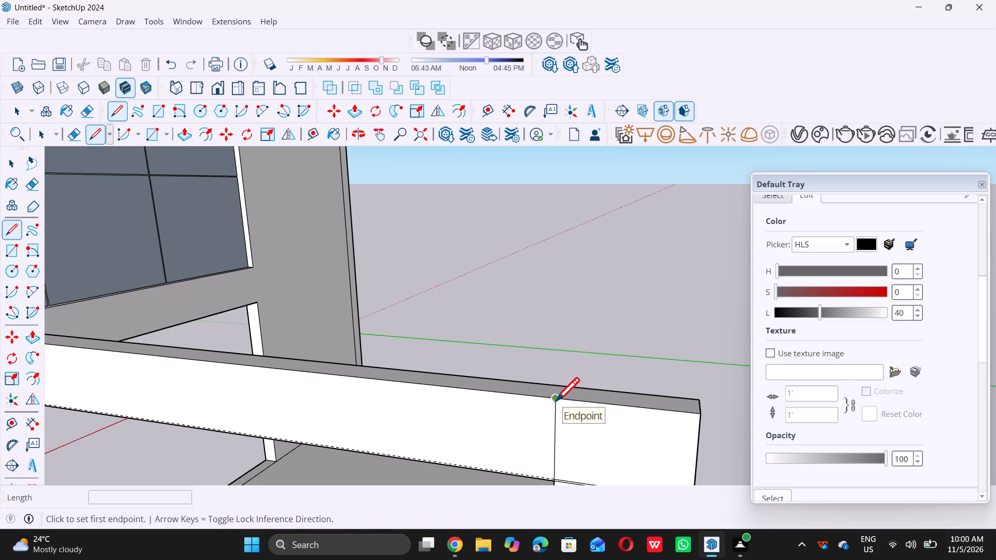
pyautogui.click(556, 401)
pyautogui.doubleClick(565, 385)
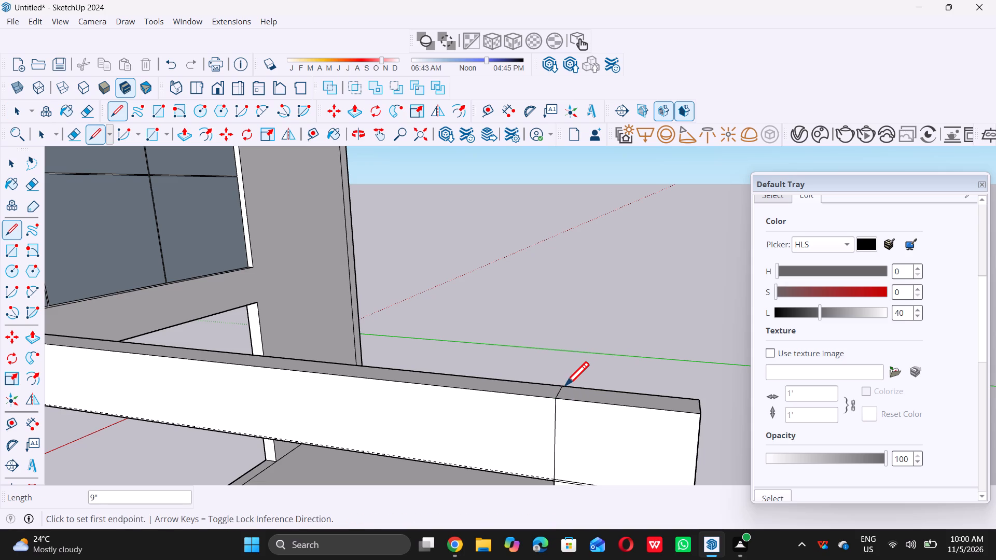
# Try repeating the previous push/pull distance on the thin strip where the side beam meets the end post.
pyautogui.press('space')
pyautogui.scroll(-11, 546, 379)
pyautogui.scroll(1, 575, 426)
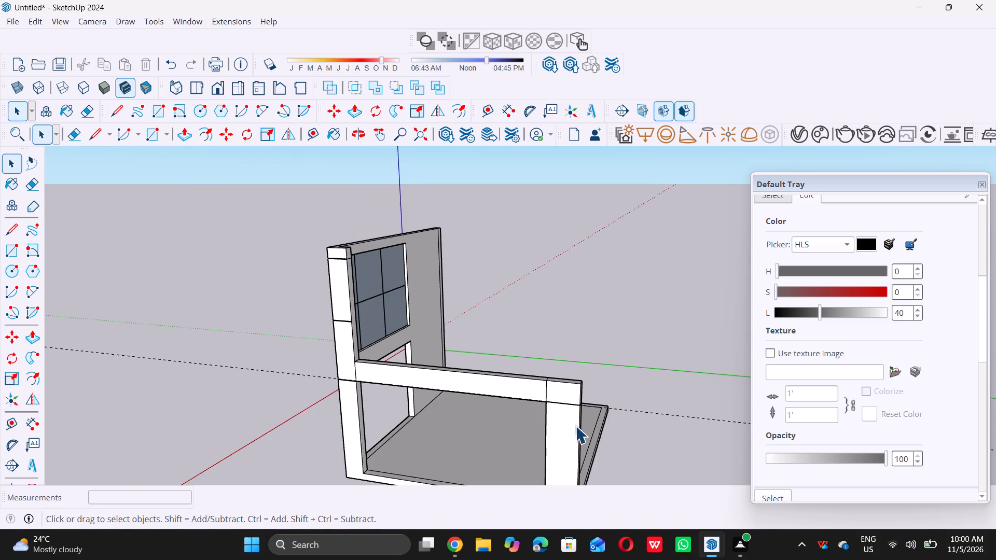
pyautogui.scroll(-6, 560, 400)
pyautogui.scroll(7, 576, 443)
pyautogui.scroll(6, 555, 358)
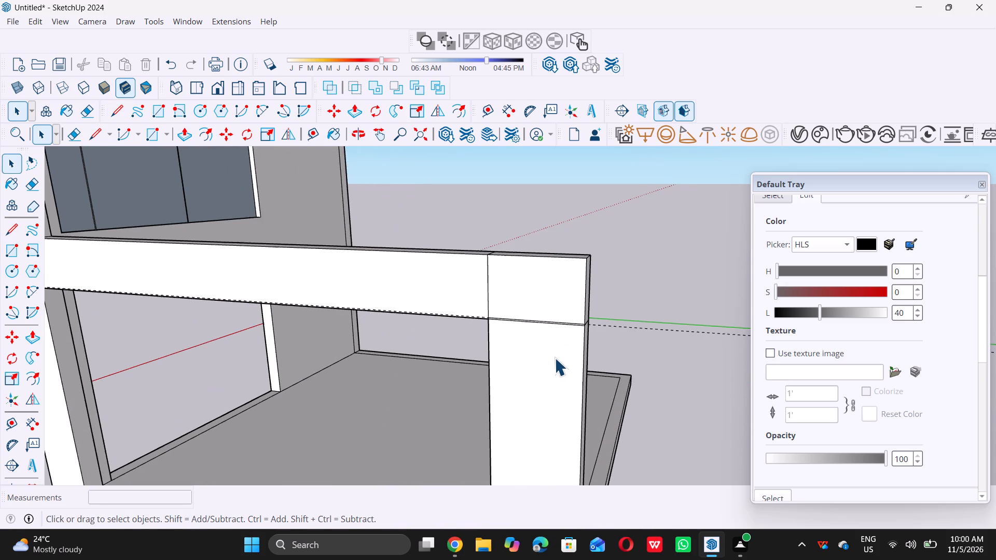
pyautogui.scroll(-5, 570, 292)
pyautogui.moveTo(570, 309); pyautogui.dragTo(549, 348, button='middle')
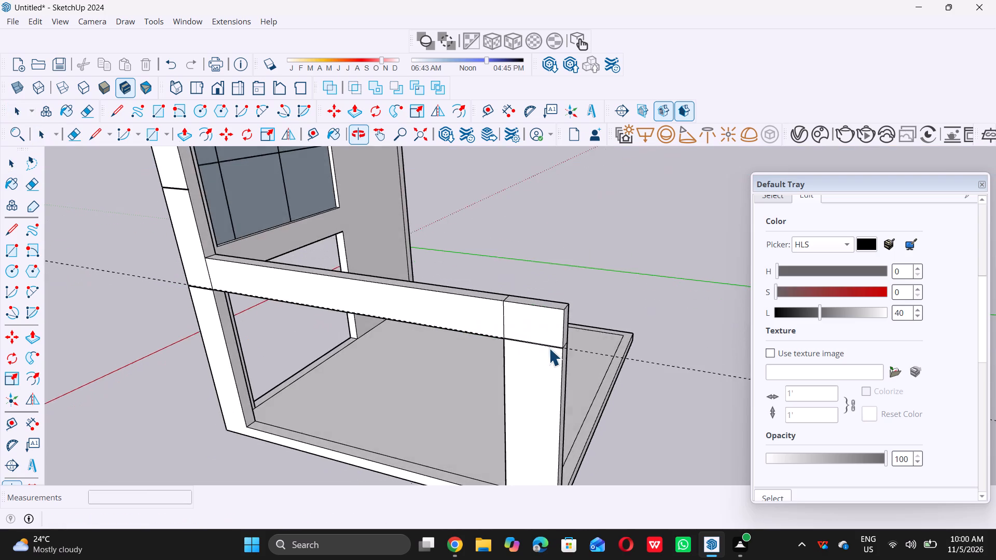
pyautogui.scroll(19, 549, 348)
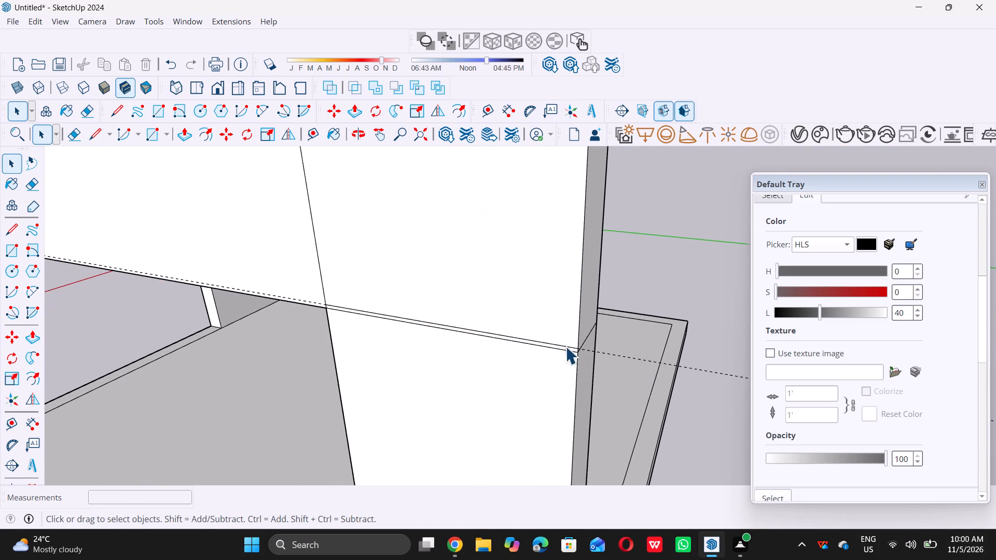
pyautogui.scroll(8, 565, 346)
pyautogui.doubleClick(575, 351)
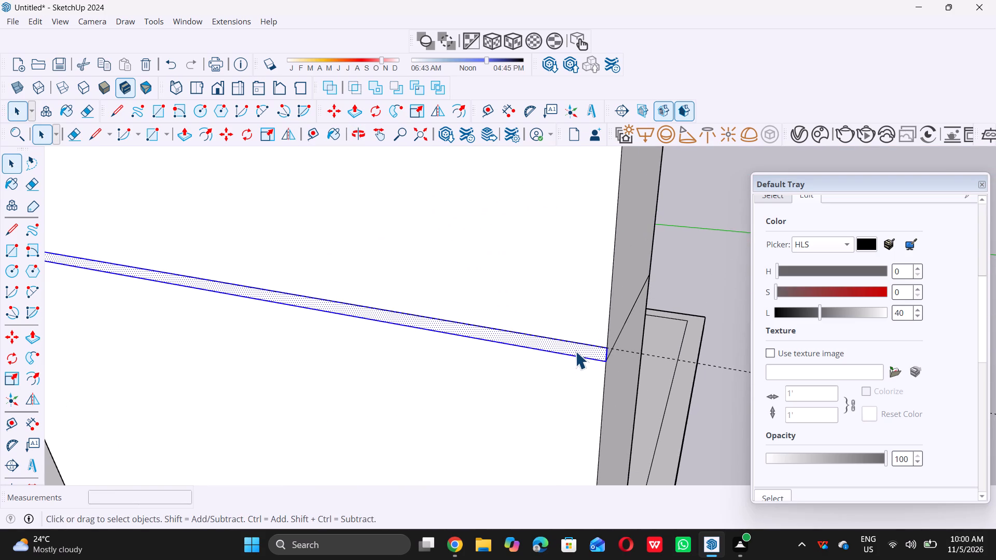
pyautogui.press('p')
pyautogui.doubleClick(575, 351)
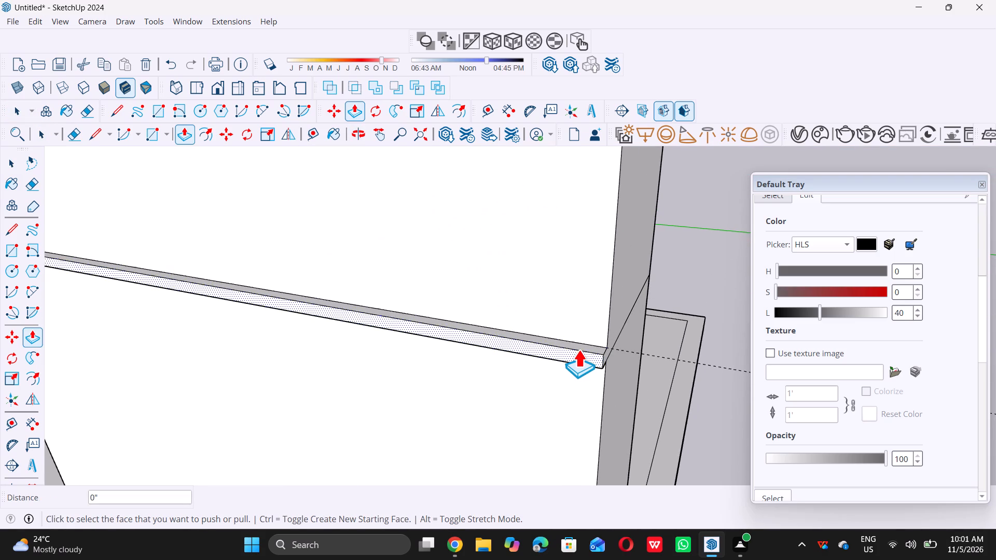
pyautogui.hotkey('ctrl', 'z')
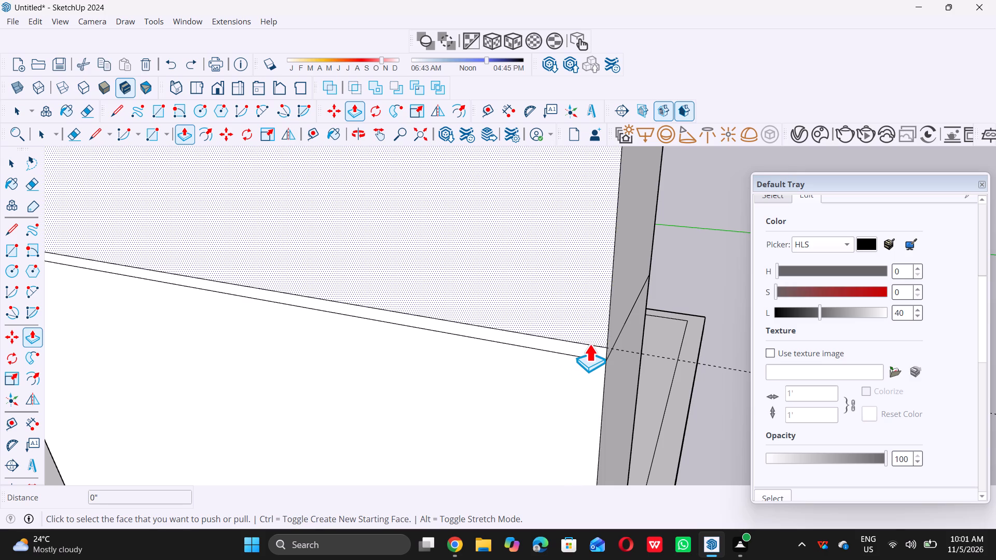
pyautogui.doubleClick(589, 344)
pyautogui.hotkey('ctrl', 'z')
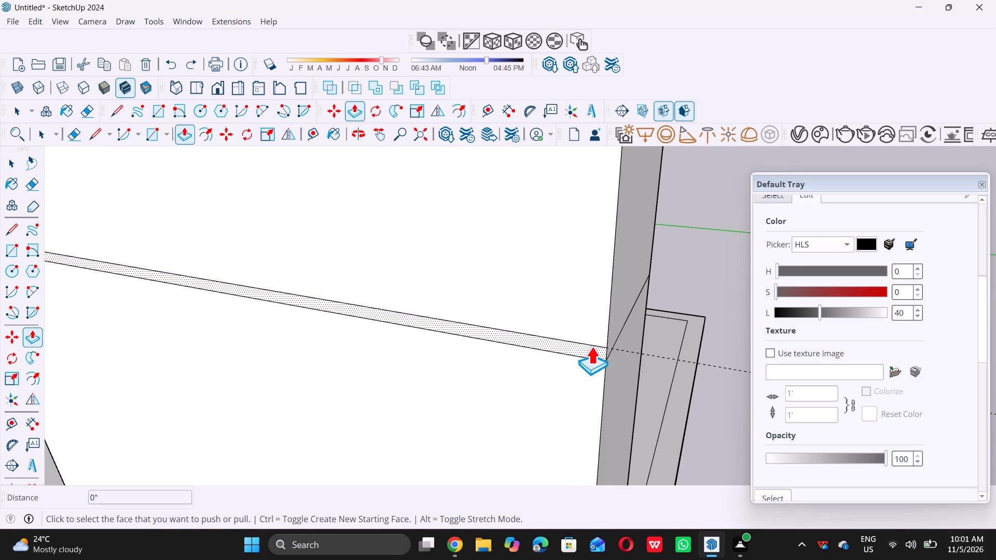
# Push the thin strip between the side beam and the end post inward by 0.5" to form a groove.
pyautogui.click(591, 347)
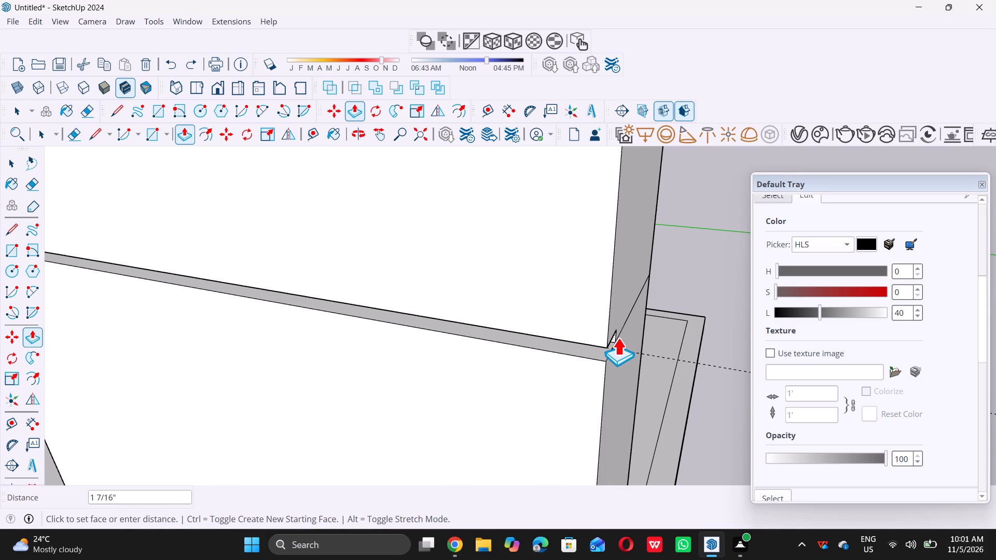
pyautogui.write('0.5"')
pyautogui.press('Return')
pyautogui.press('space')
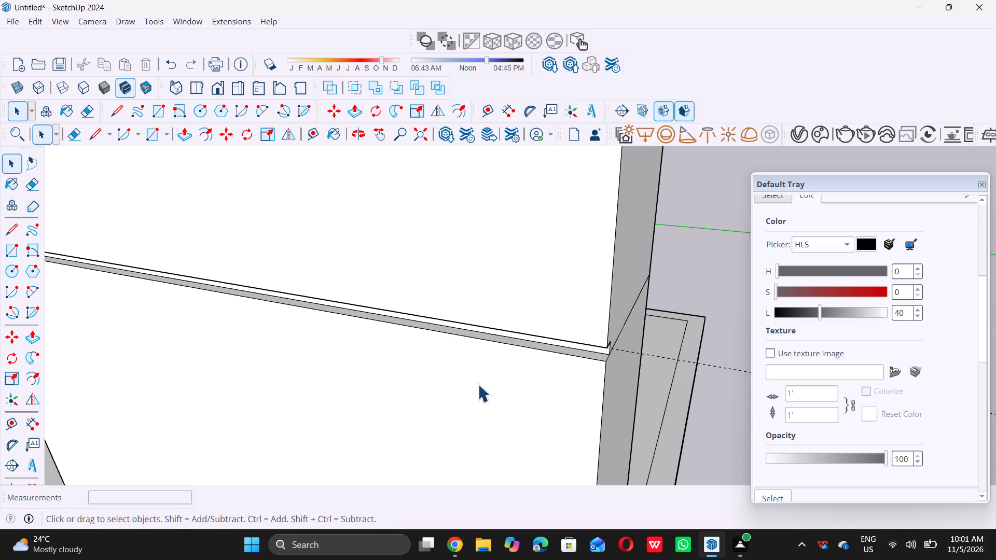
# Delete all guides from the model.
pyautogui.scroll(-12, 477, 384)
pyautogui.scroll(-11, 543, 332)
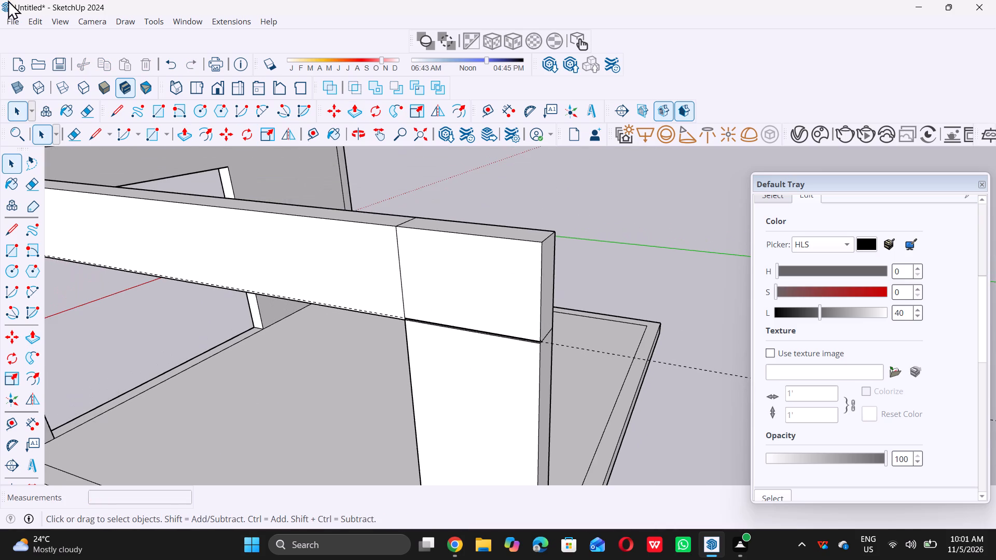
pyautogui.tripleClick(32, 23)
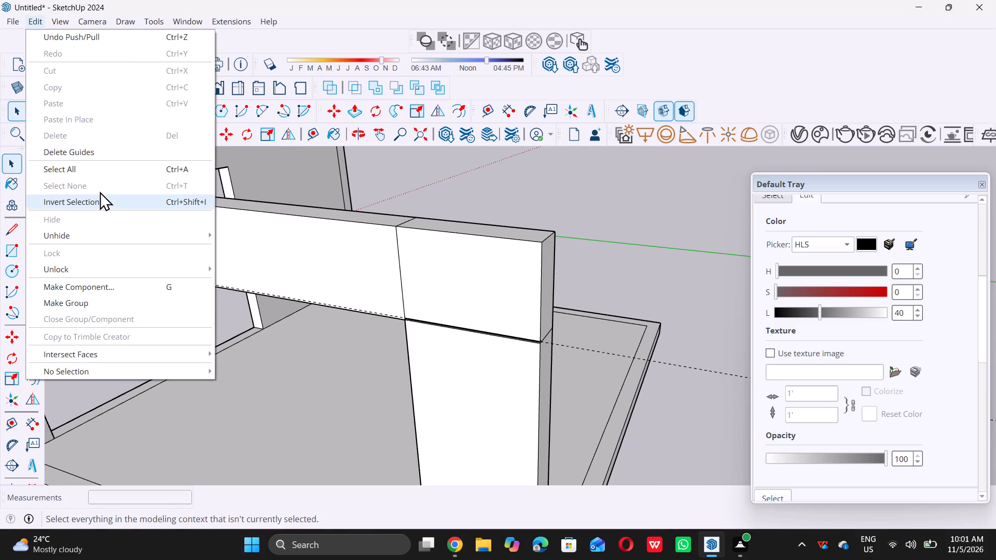
pyautogui.click(103, 157)
# Extrude the side beam's top face above the end post upward 10' 11 1/2", level with the opposite post's top.
pyautogui.scroll(-6, 658, 417)
pyautogui.moveTo(611, 385); pyautogui.dragTo(579, 294, button='middle')
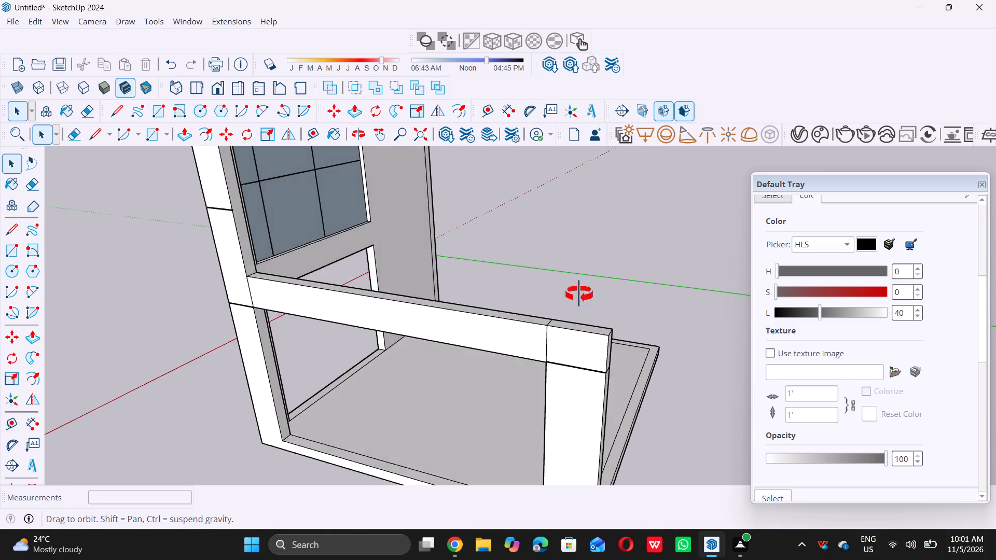
pyautogui.moveTo(579, 294); pyautogui.dragTo(580, 335, button='middle')
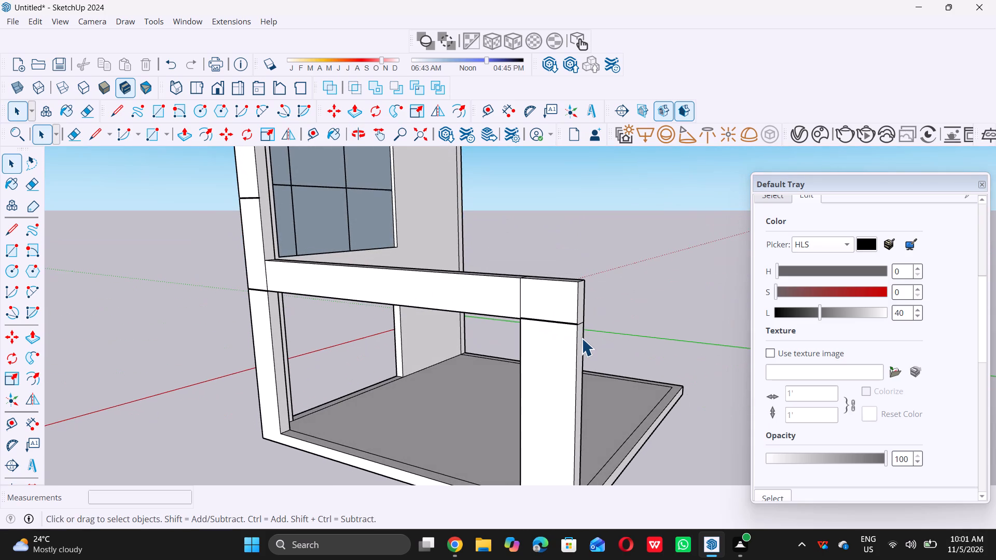
pyautogui.scroll(-5, 582, 338)
pyautogui.moveTo(538, 308); pyautogui.dragTo(543, 369, button='middle')
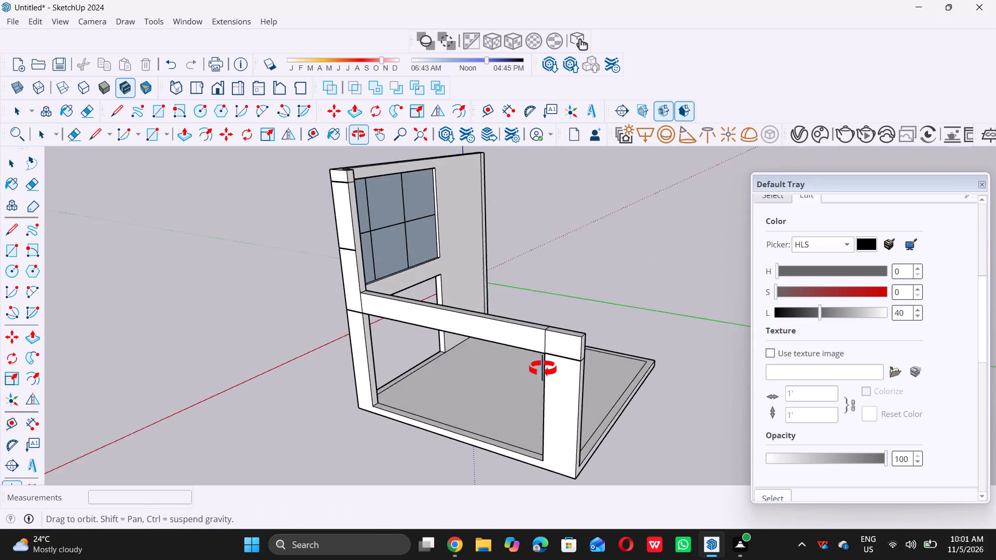
pyautogui.moveTo(543, 369); pyautogui.dragTo(545, 368, button='middle')
pyautogui.scroll(-10, 541, 355)
pyautogui.moveTo(554, 338); pyautogui.dragTo(545, 361, button='middle')
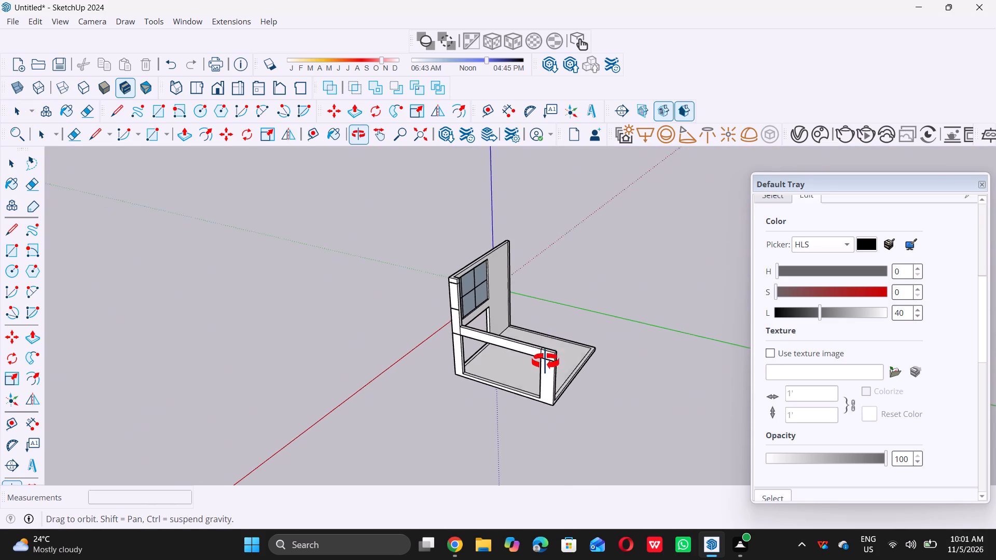
pyautogui.moveTo(545, 361); pyautogui.dragTo(542, 374, button='middle')
pyautogui.scroll(19, 543, 370)
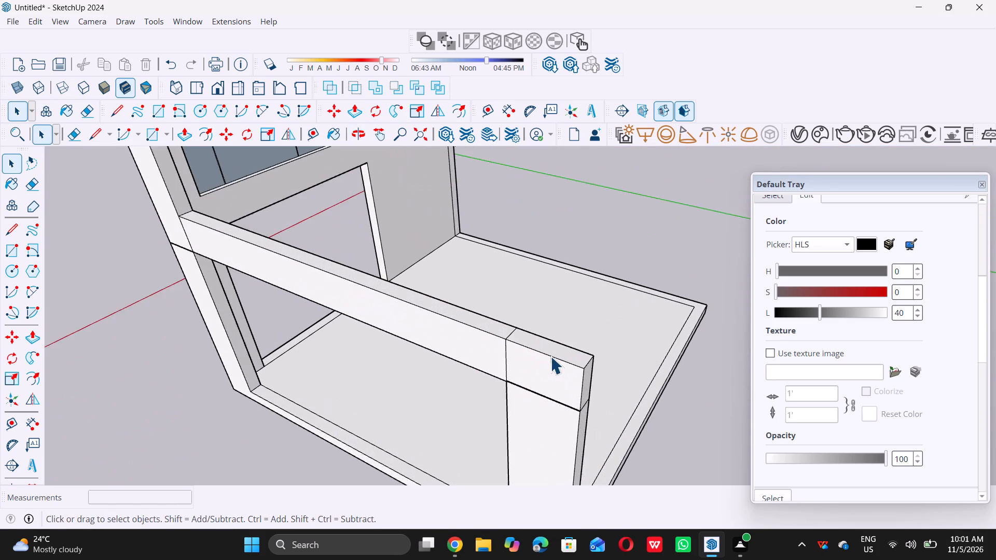
pyautogui.scroll(2, 550, 356)
pyautogui.click(554, 349)
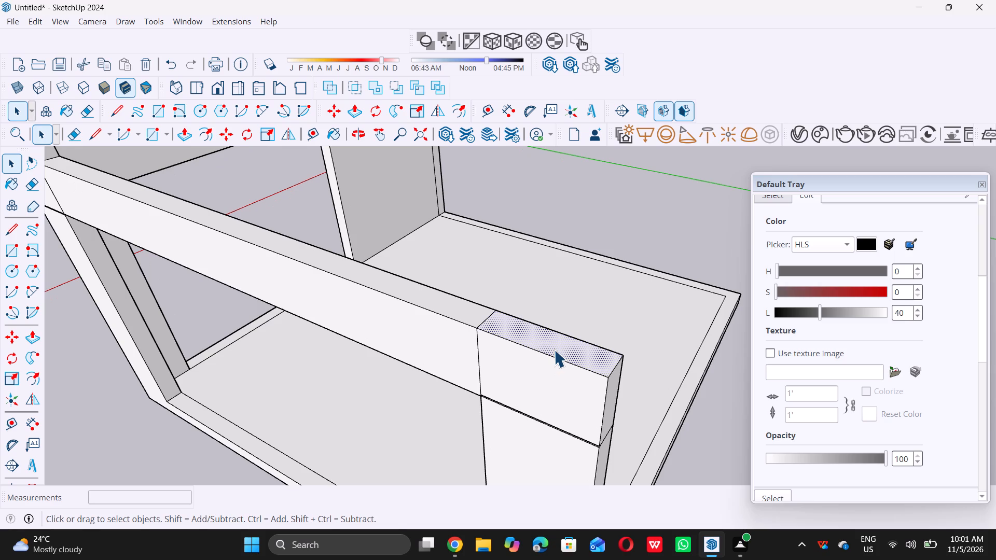
pyautogui.press('p')
pyautogui.click(562, 347)
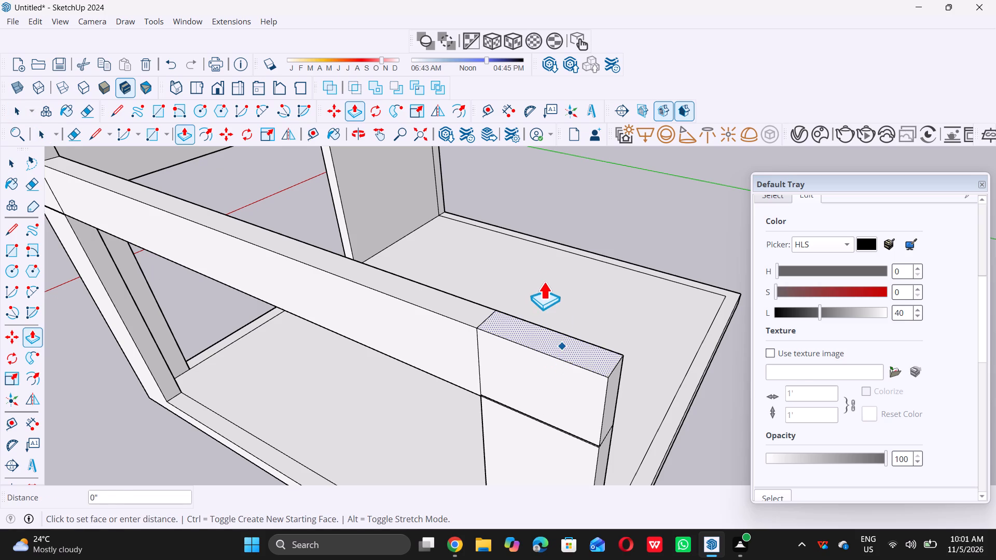
pyautogui.scroll(-4, 562, 328)
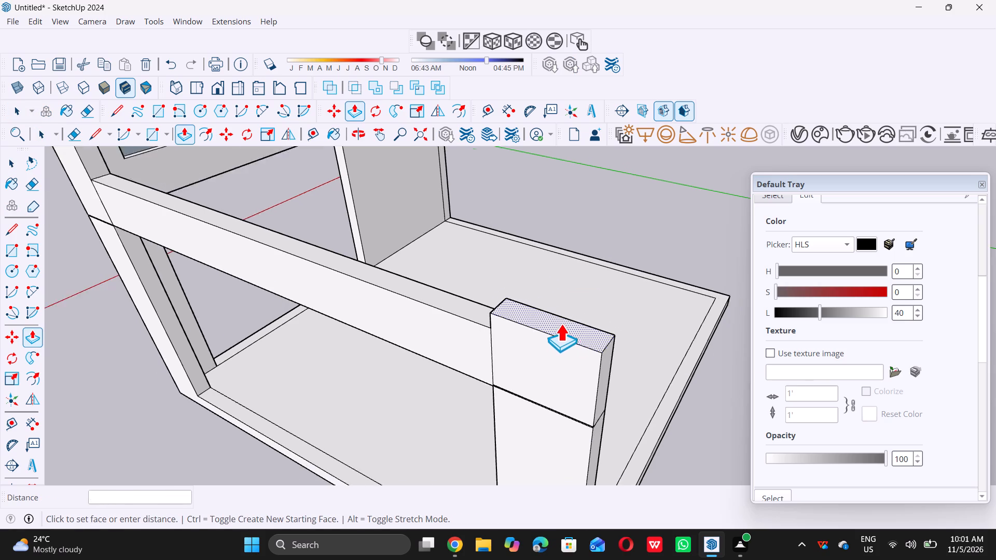
pyautogui.scroll(-12, 561, 324)
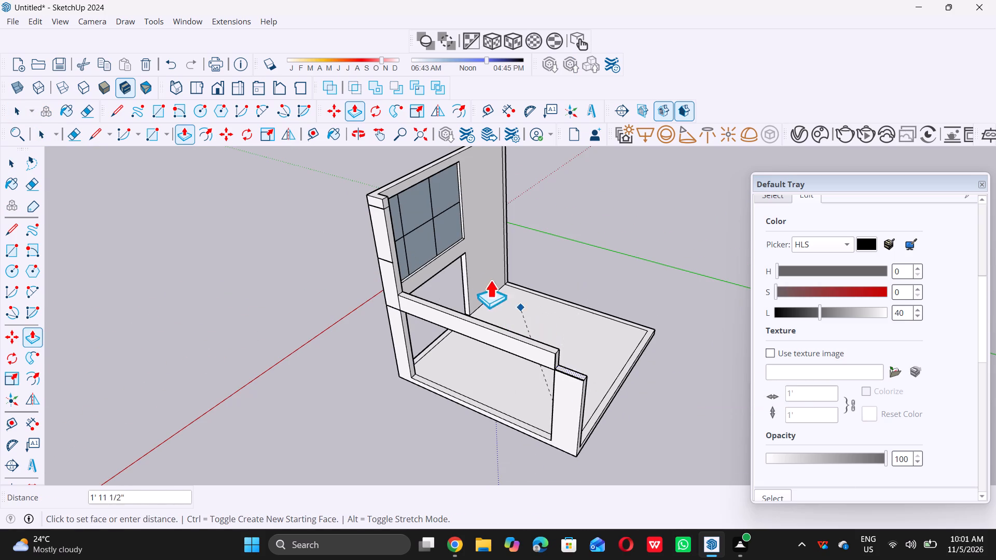
pyautogui.doubleClick(383, 197)
pyautogui.press('space')
pyautogui.moveTo(648, 169); pyautogui.dragTo(651, 176)
# Draw a rectangle about 19' by 10' 11 1/2" filling the upper opening between the two posts above the side beam.
pyautogui.scroll(-3, 546, 250)
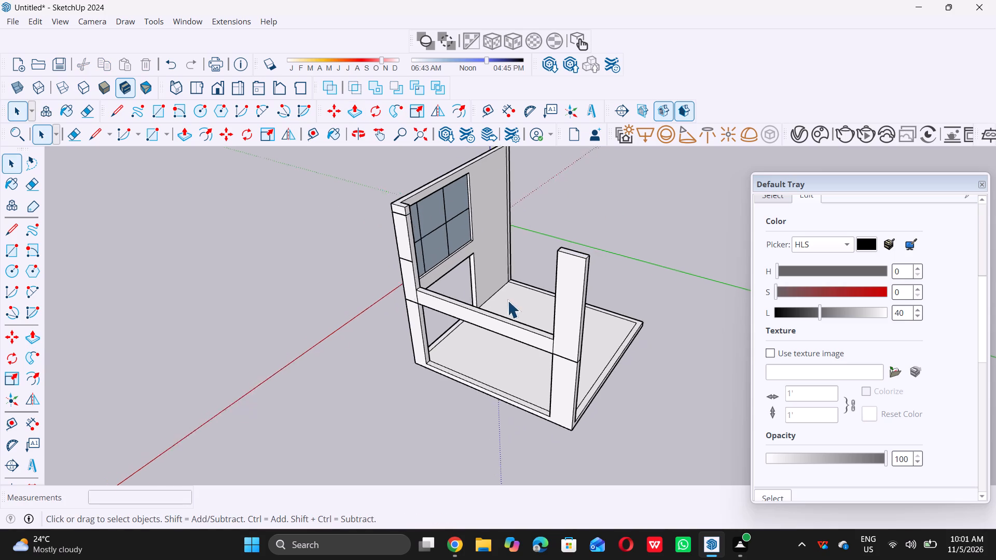
pyautogui.scroll(-8, 507, 300)
pyautogui.moveTo(675, 257); pyautogui.dragTo(695, 235, button='middle')
pyautogui.moveTo(359, 360); pyautogui.dragTo(602, 277, button='middle')
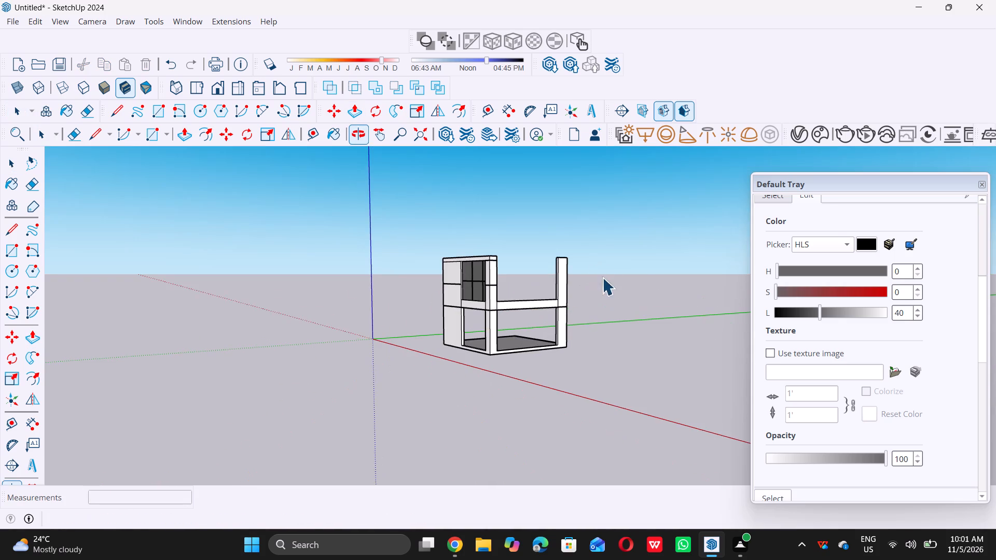
pyautogui.moveTo(602, 277); pyautogui.dragTo(586, 284, button='middle')
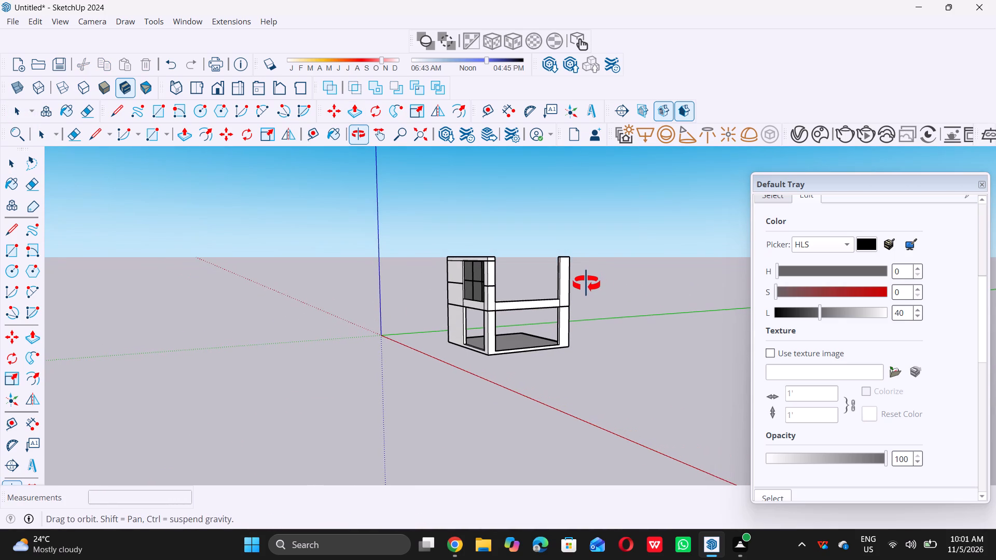
pyautogui.moveTo(586, 284); pyautogui.dragTo(448, 302, button='middle')
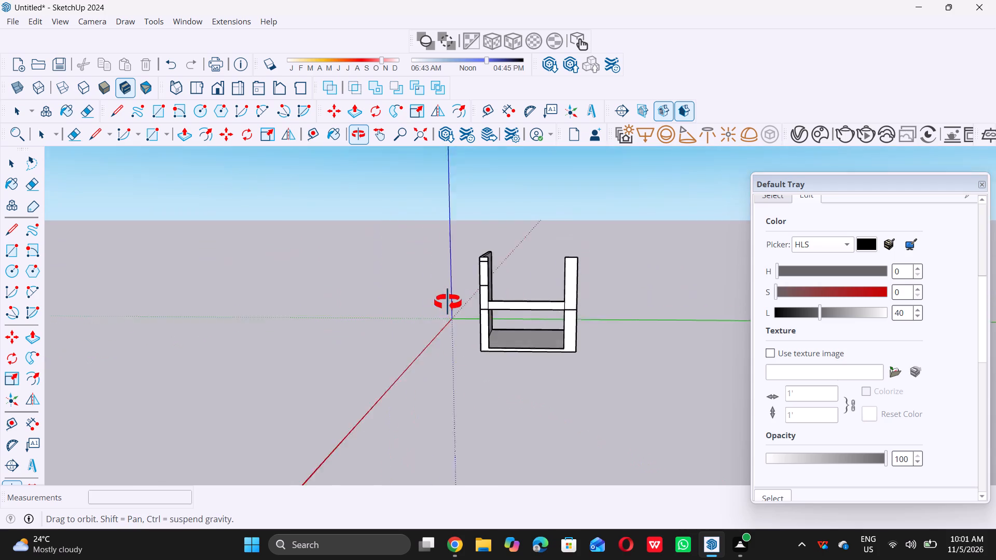
pyautogui.moveTo(448, 302); pyautogui.dragTo(456, 260, button='middle')
pyautogui.scroll(2, 536, 294)
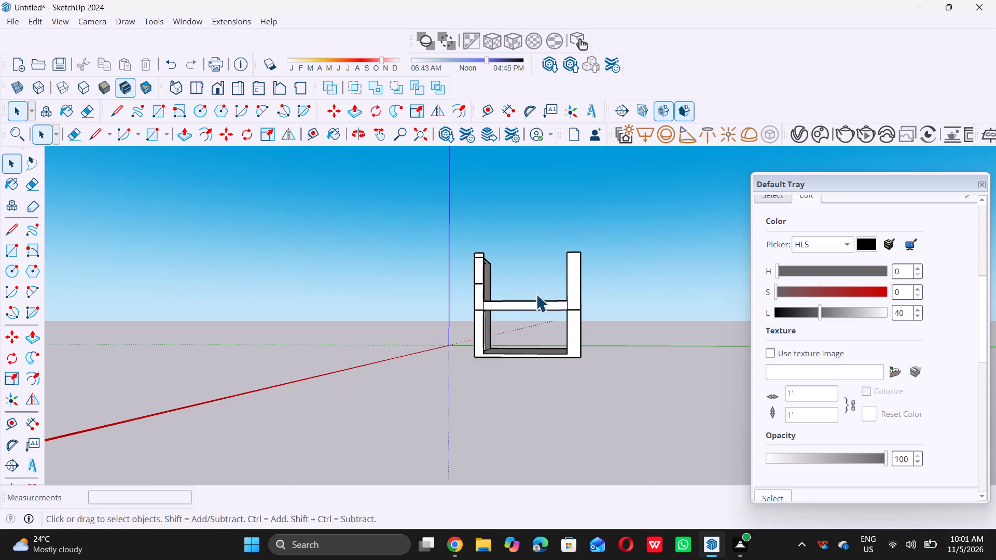
pyautogui.scroll(2, 536, 294)
pyautogui.moveTo(508, 290); pyautogui.dragTo(514, 306, button='middle')
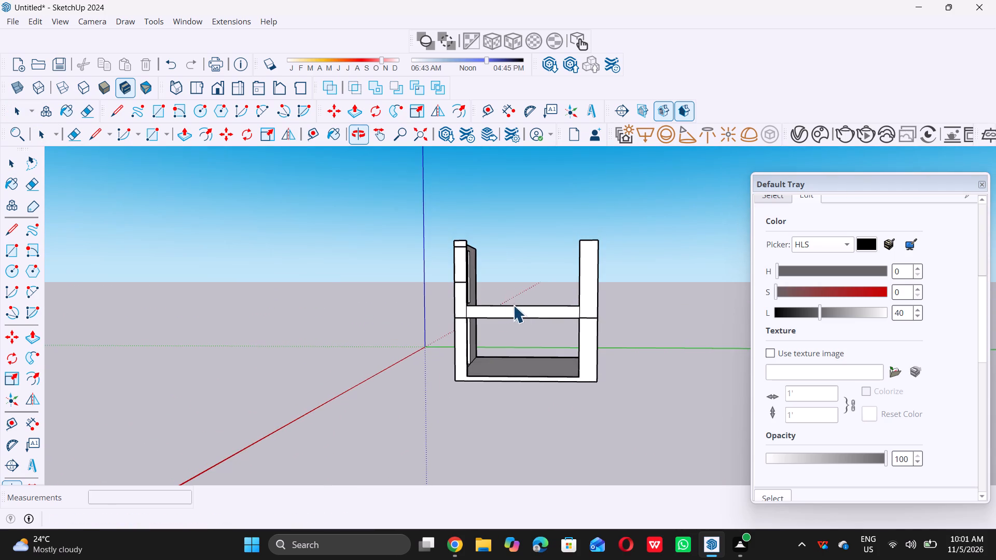
pyautogui.scroll(7, 478, 252)
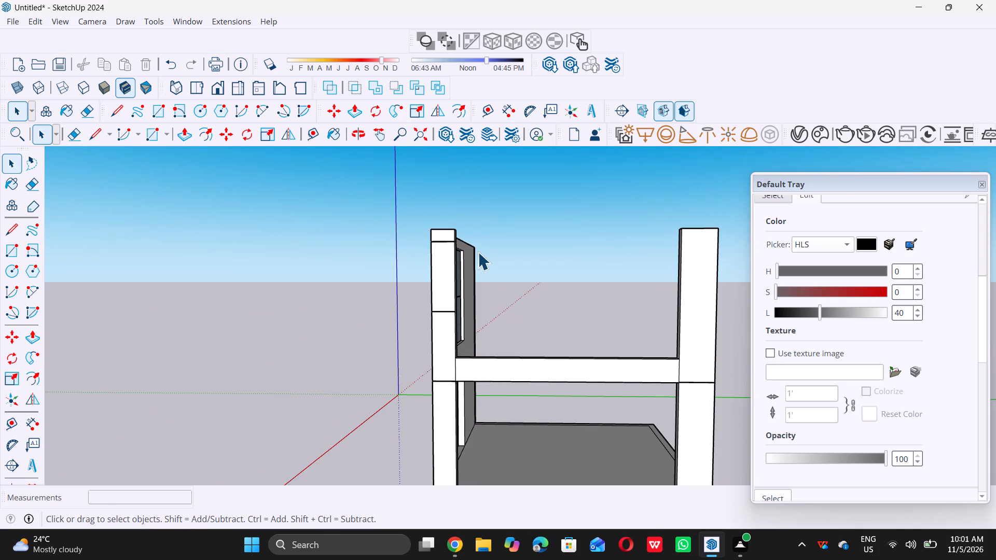
pyautogui.press('r')
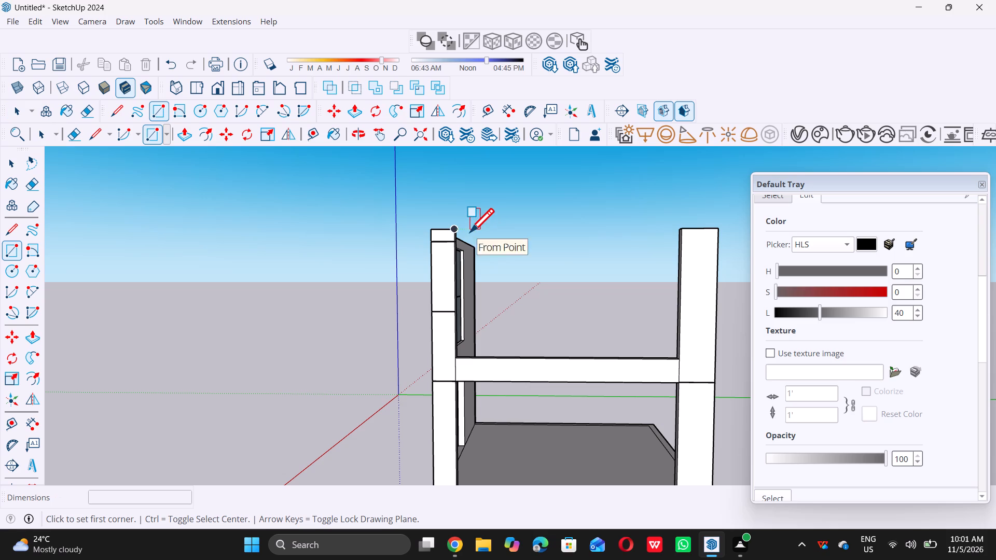
pyautogui.click(459, 227)
pyautogui.scroll(-3, 459, 227)
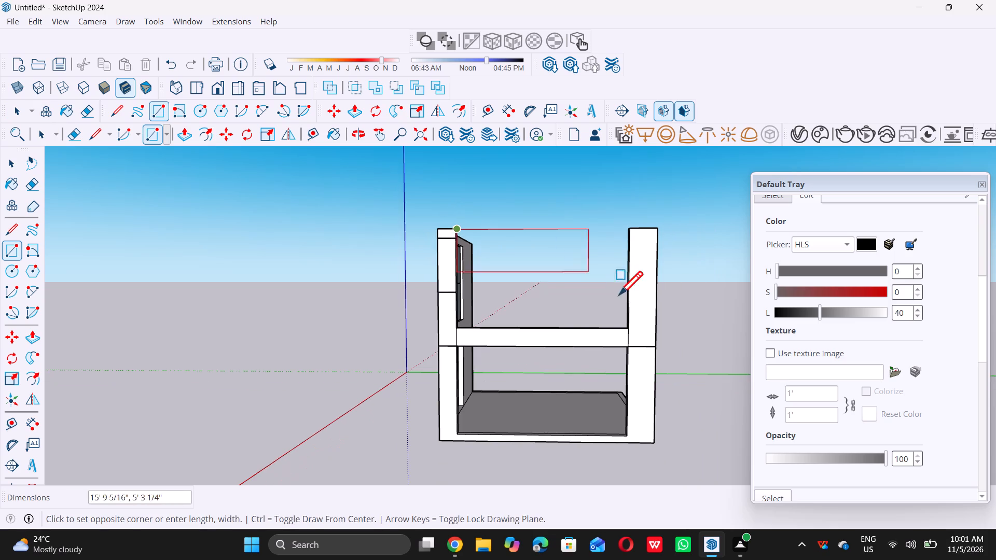
pyautogui.click(628, 331)
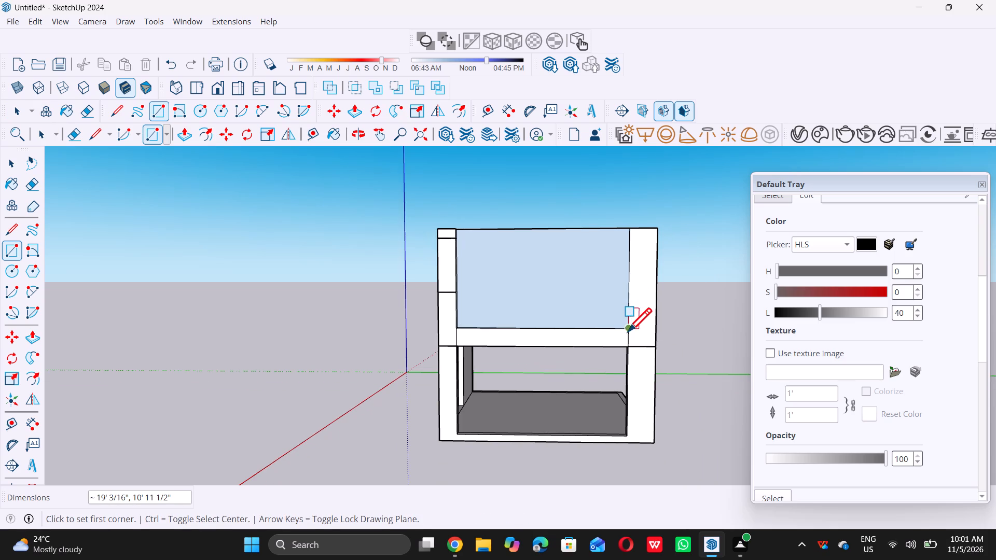
pyautogui.press('space')
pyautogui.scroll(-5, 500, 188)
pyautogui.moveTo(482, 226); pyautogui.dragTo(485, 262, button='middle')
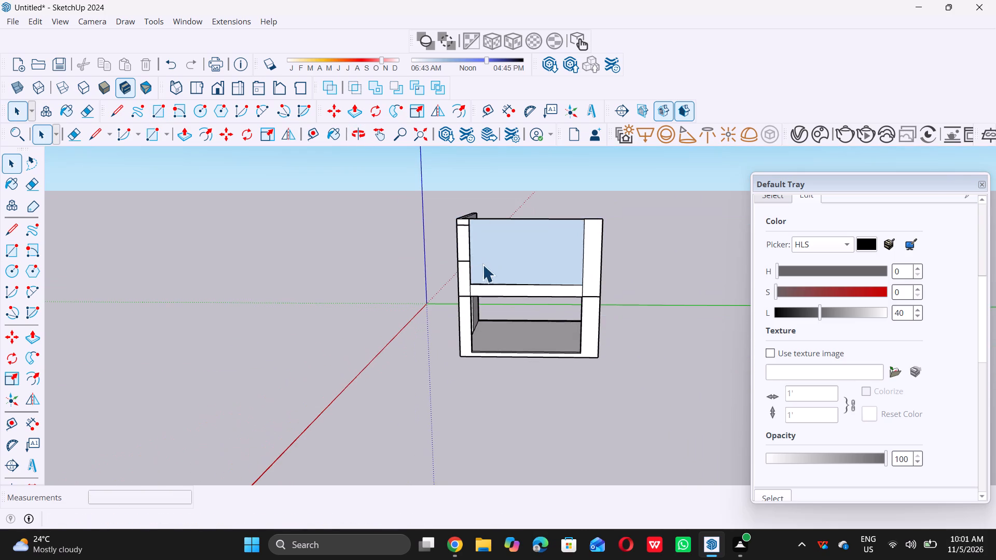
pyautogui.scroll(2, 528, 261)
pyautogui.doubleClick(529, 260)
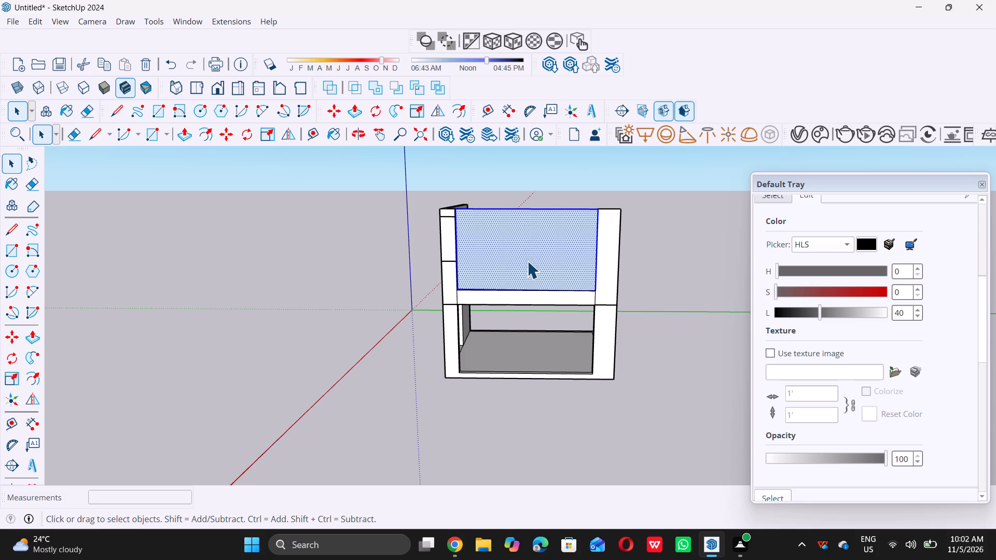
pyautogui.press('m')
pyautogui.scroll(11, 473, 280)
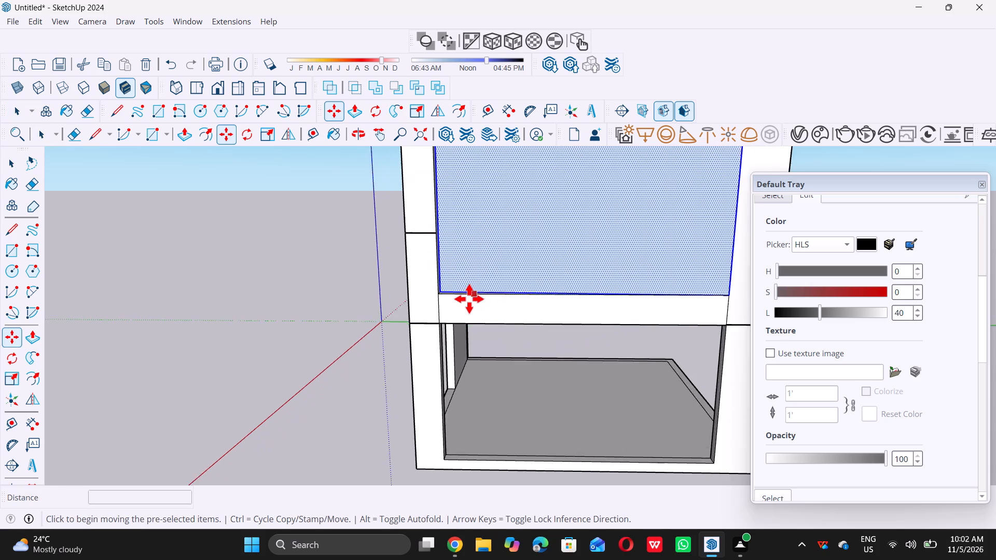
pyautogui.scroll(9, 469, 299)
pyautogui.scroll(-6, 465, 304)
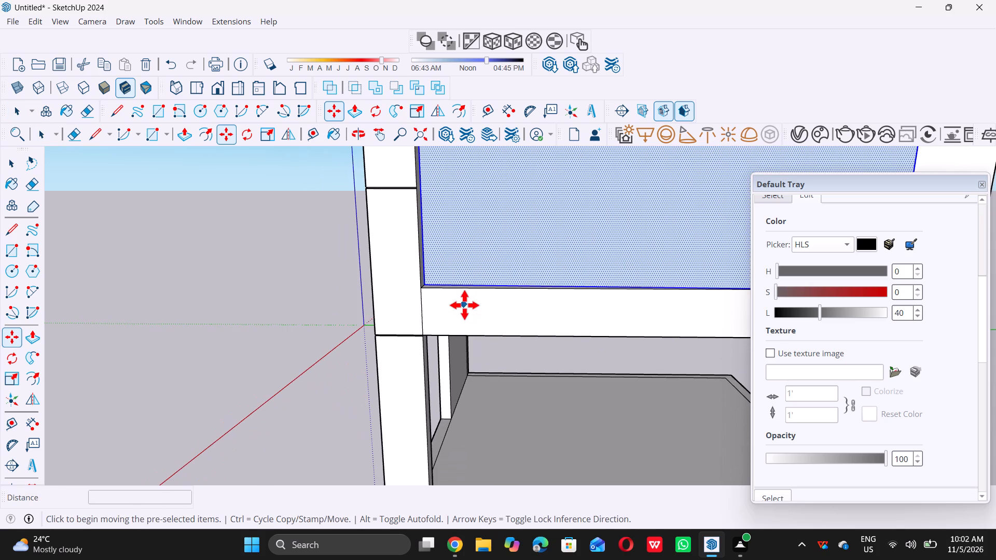
# Undo the rectangle drawn across the upper opening between the two posts.
pyautogui.hotkey('ctrl', 'z')
pyautogui.scroll(-5, 461, 320)
pyautogui.press('space')
# Redraw the upper opening's rectangle, 19' by 10' 11 1/2", from the side beam's top corner to the opposite post's top inner corner.
pyautogui.scroll(-10, 461, 321)
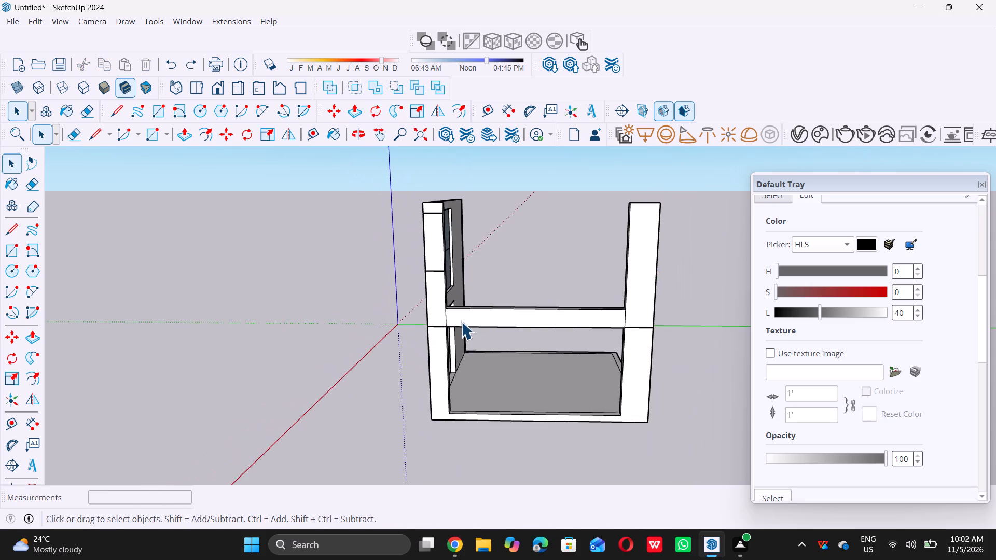
pyautogui.scroll(-2, 461, 321)
pyautogui.press('r')
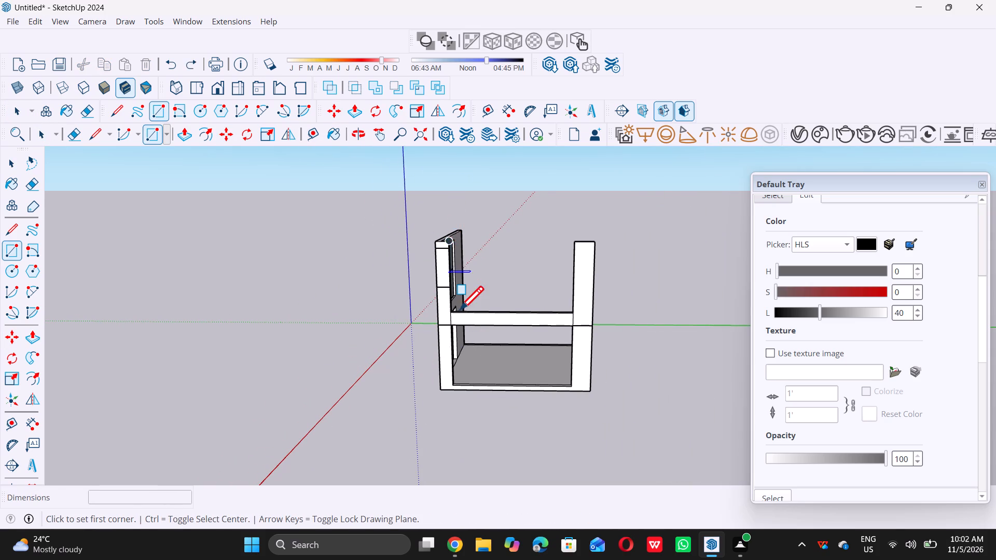
pyautogui.scroll(16, 456, 317)
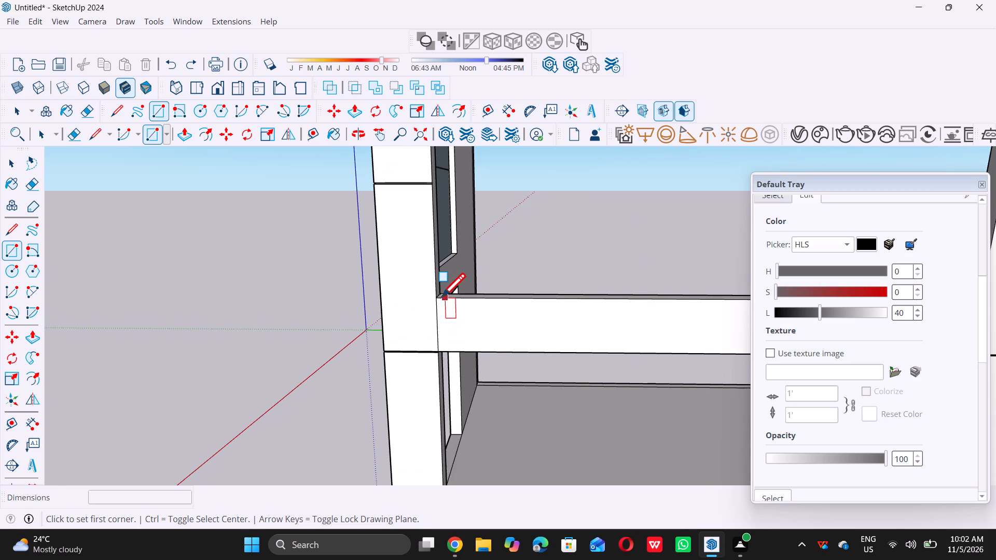
pyautogui.doubleClick(439, 297)
pyautogui.scroll(-15, 438, 297)
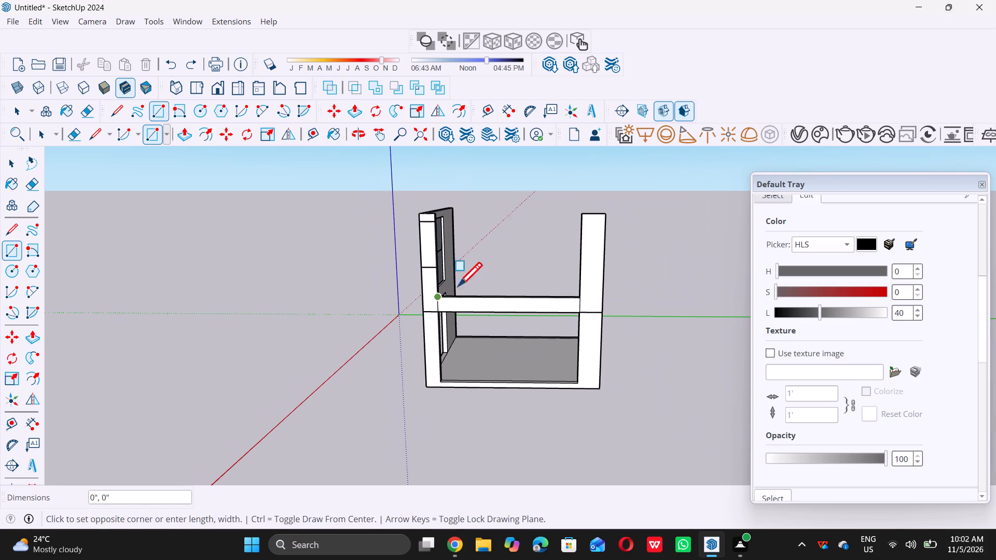
pyautogui.doubleClick(579, 217)
pyautogui.press('space')
# Copy the rectangular panel with its edges about 48' 9" along the green axis, clear of the building frame.
pyautogui.doubleClick(490, 259)
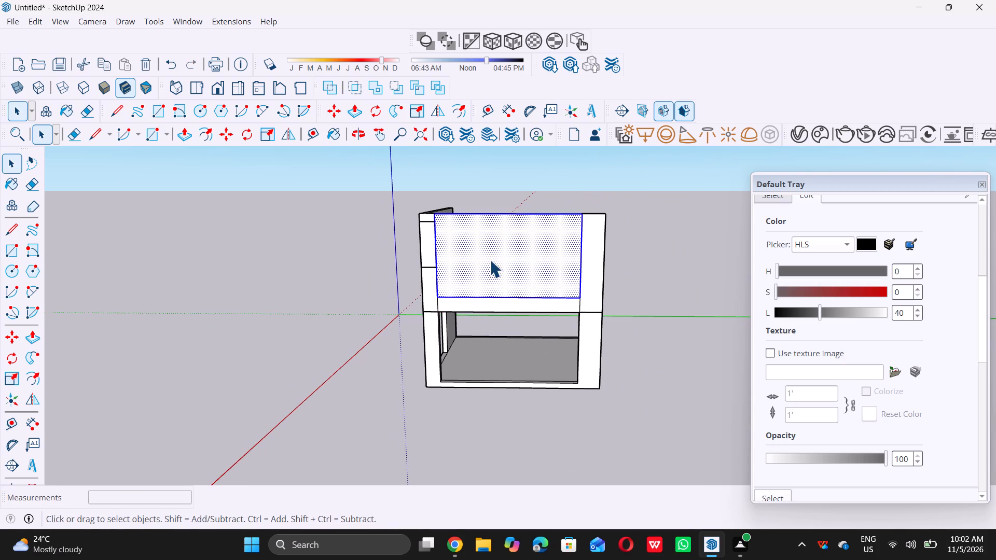
pyautogui.scroll(-3, 489, 260)
pyautogui.press('m')
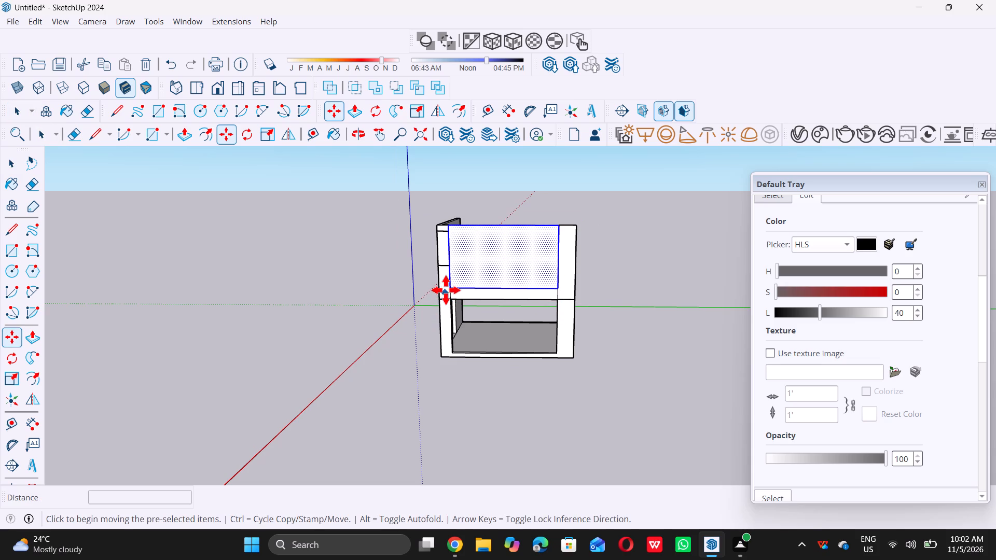
pyautogui.click(447, 289)
pyautogui.scroll(-5, 447, 289)
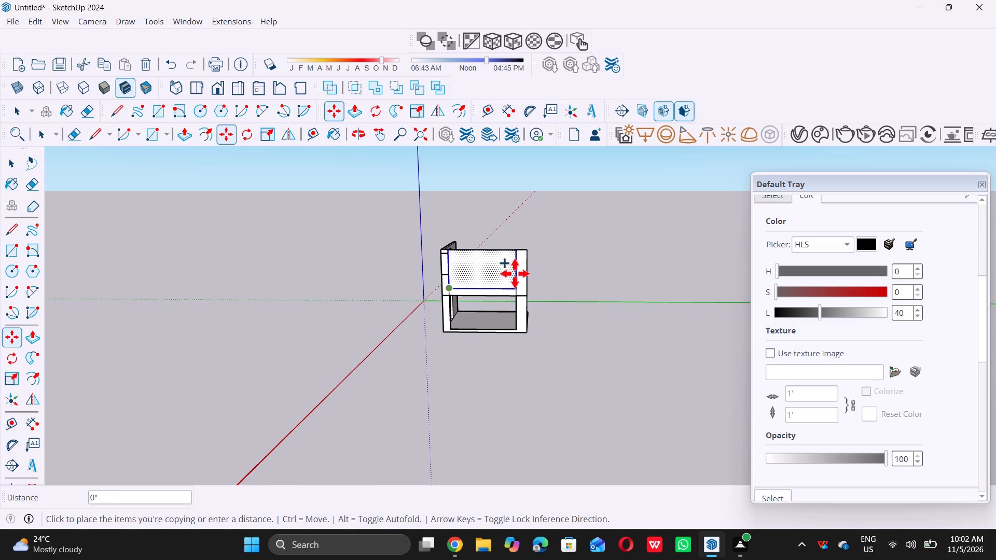
pyautogui.click(622, 290)
pyautogui.press('space')
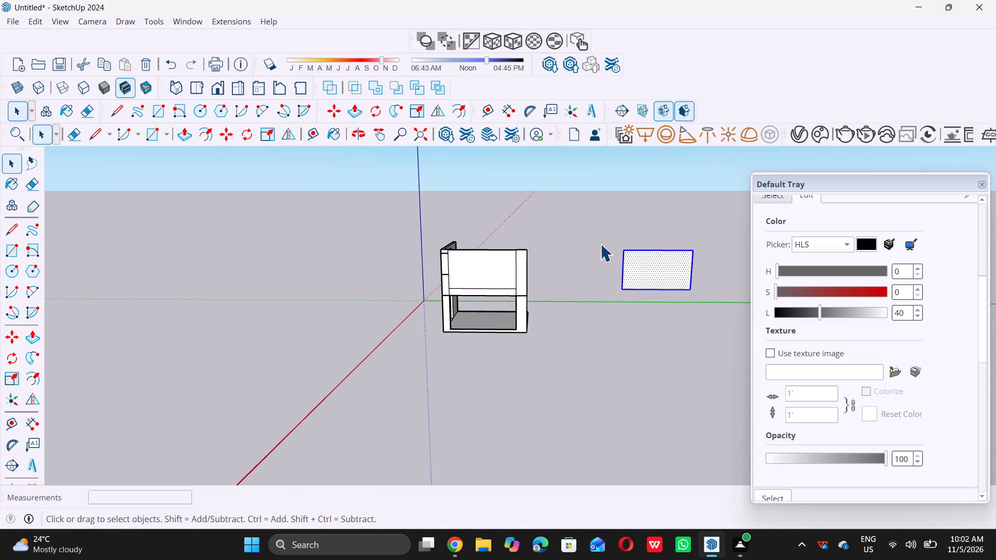
pyautogui.click(584, 250)
# Delete the original panel face in the upper opening and its leftover top edge between the posts.
pyautogui.click(485, 269)
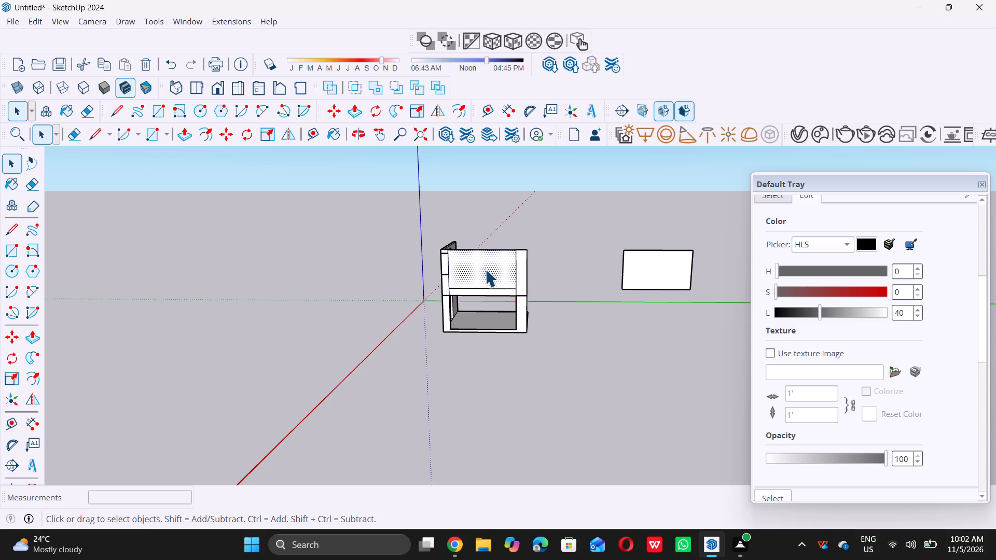
pyautogui.press('Delete')
pyautogui.scroll(-4, 461, 264)
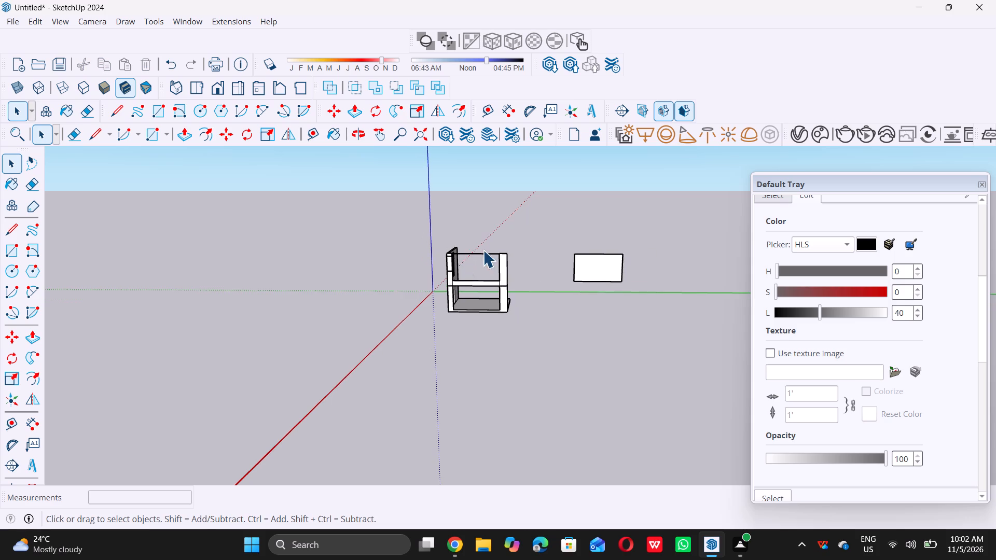
pyautogui.moveTo(484, 254); pyautogui.dragTo(467, 287, button='middle')
pyautogui.scroll(13, 470, 268)
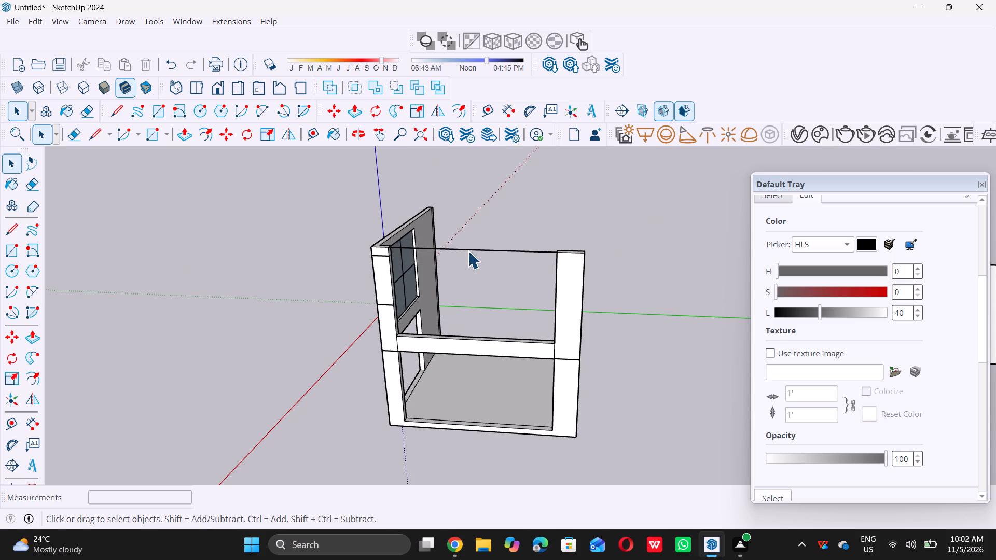
pyautogui.click(468, 251)
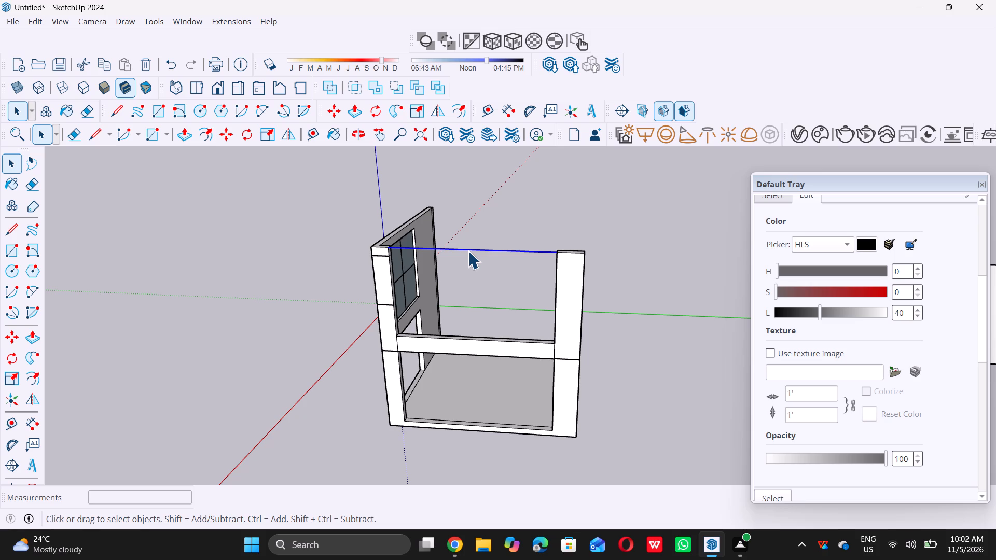
pyautogui.press('Delete')
# Draw a 10' 11 1/2" vertical centre line on the copied panel, from its bottom edge's midpoint to its top edge.
pyautogui.scroll(-12, 468, 251)
pyautogui.moveTo(637, 340); pyautogui.dragTo(596, 271, button='middle')
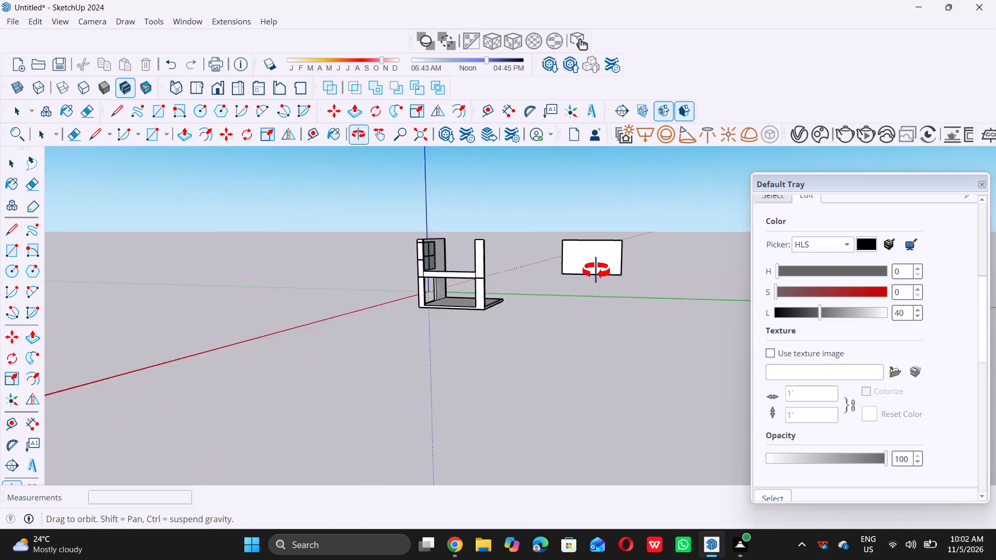
pyautogui.moveTo(596, 271); pyautogui.dragTo(592, 266, button='middle')
pyautogui.scroll(5, 602, 256)
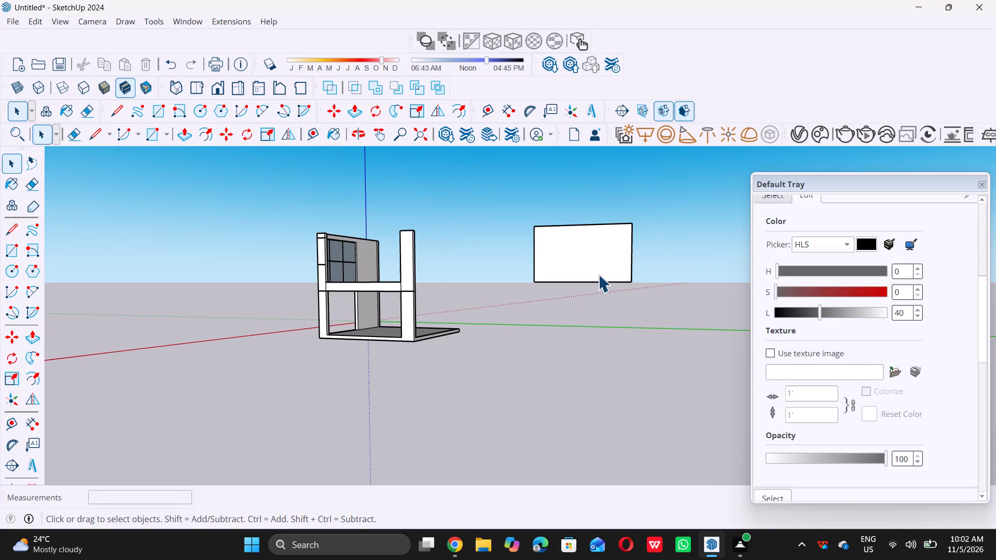
pyautogui.moveTo(573, 317); pyautogui.dragTo(608, 309, button='middle')
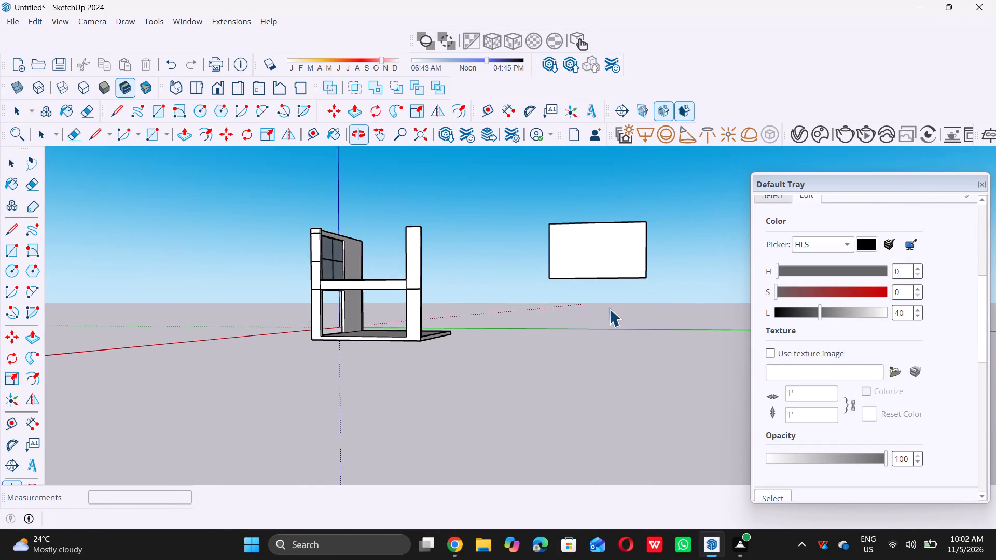
pyautogui.scroll(-9, 565, 321)
pyautogui.moveTo(584, 312); pyautogui.dragTo(593, 313, button='middle')
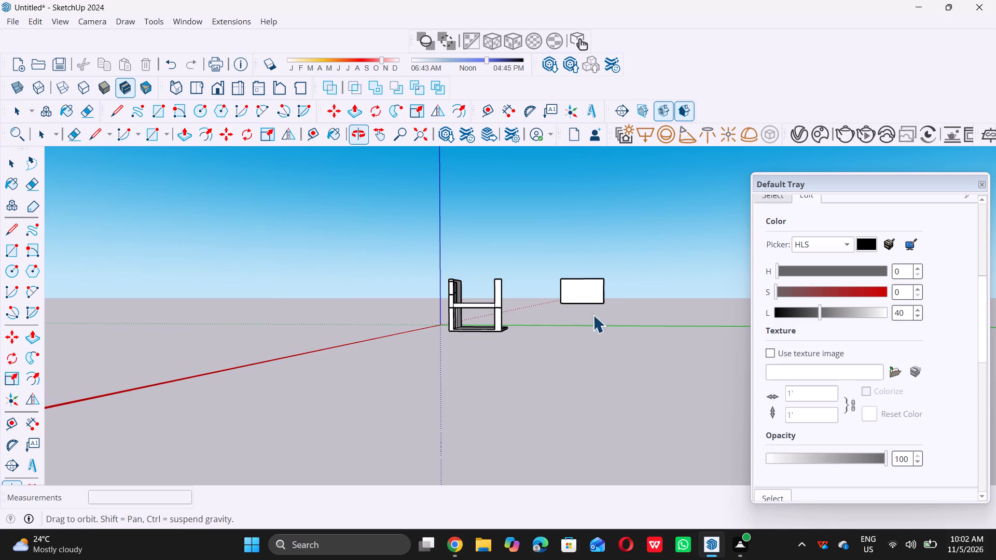
pyautogui.scroll(14, 612, 288)
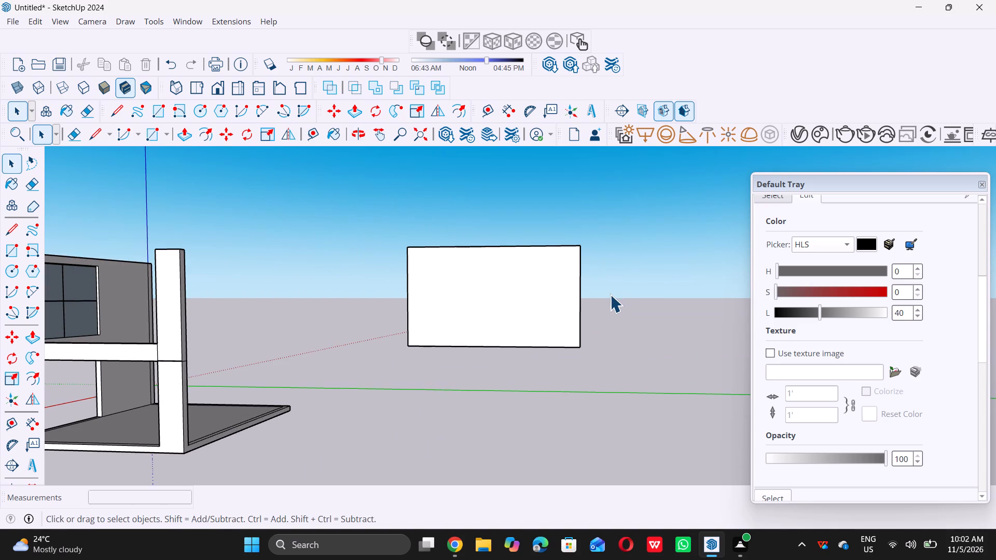
pyautogui.press('l')
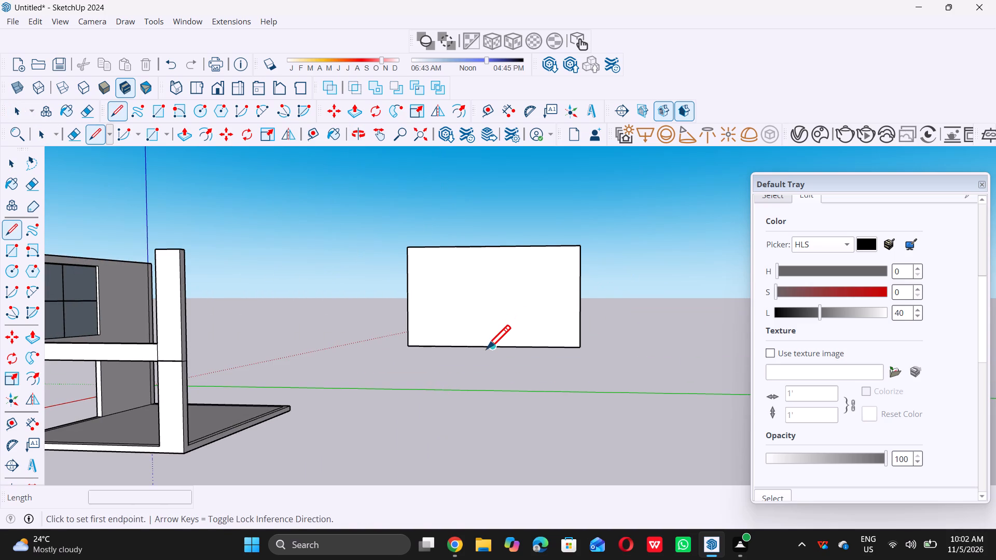
pyautogui.doubleClick(487, 348)
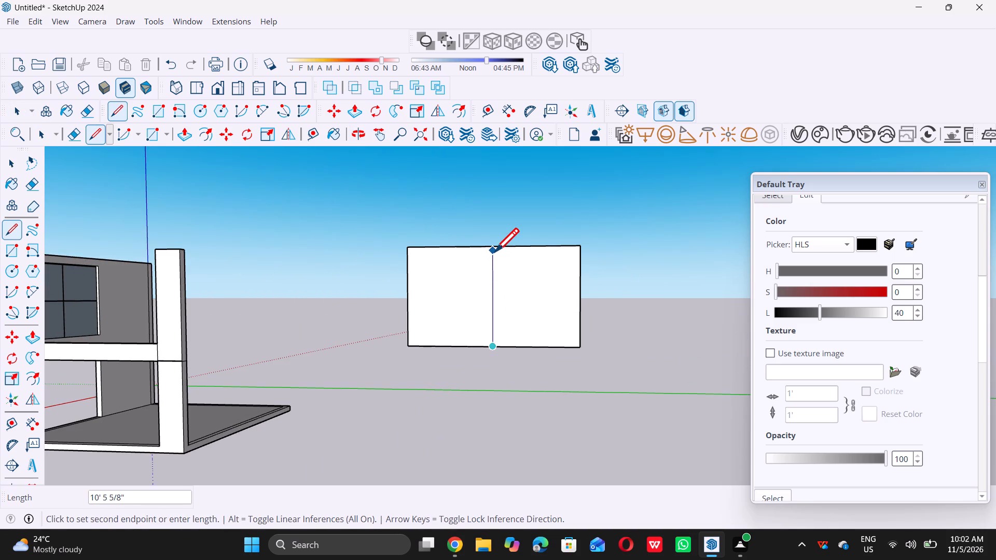
pyautogui.click(495, 249)
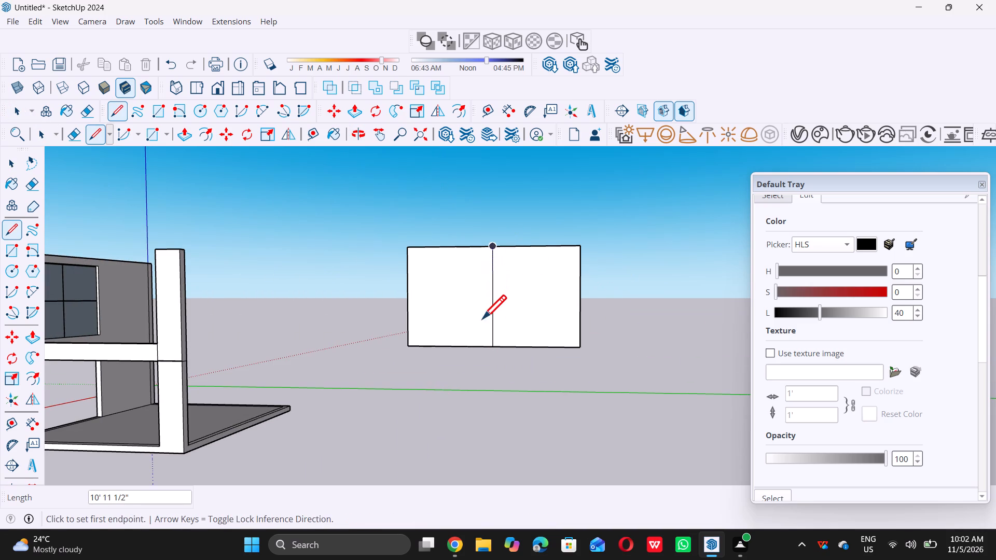
pyautogui.press('space')
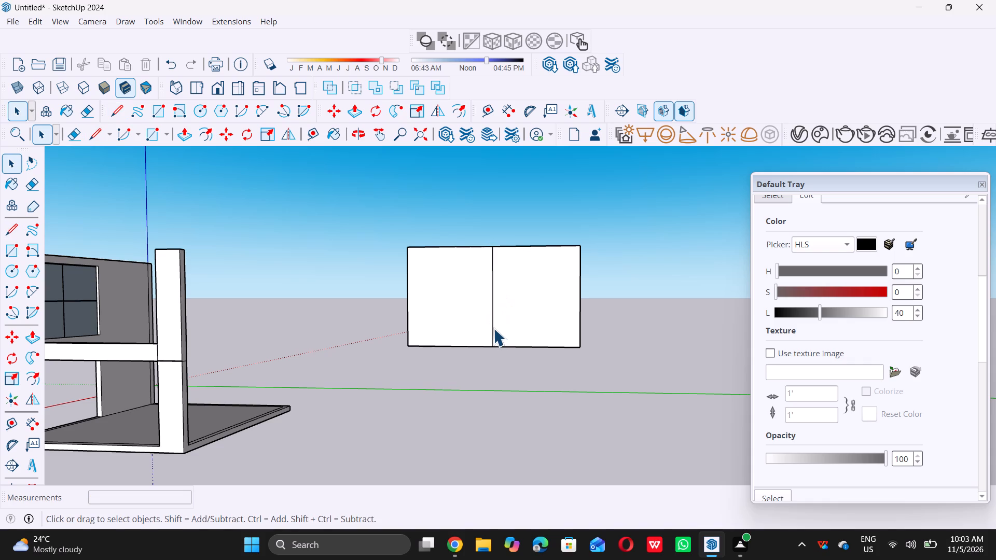
# Copy the panel's vertical centre line about 2' 6 3/8" along the bottom edge towards the building frame.
pyautogui.doubleClick(492, 328)
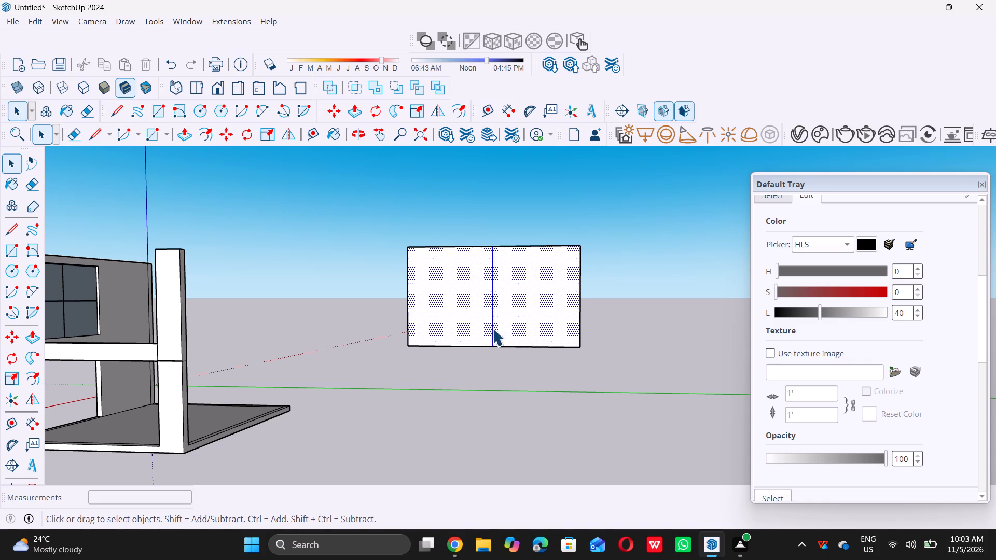
pyautogui.doubleClick(535, 391)
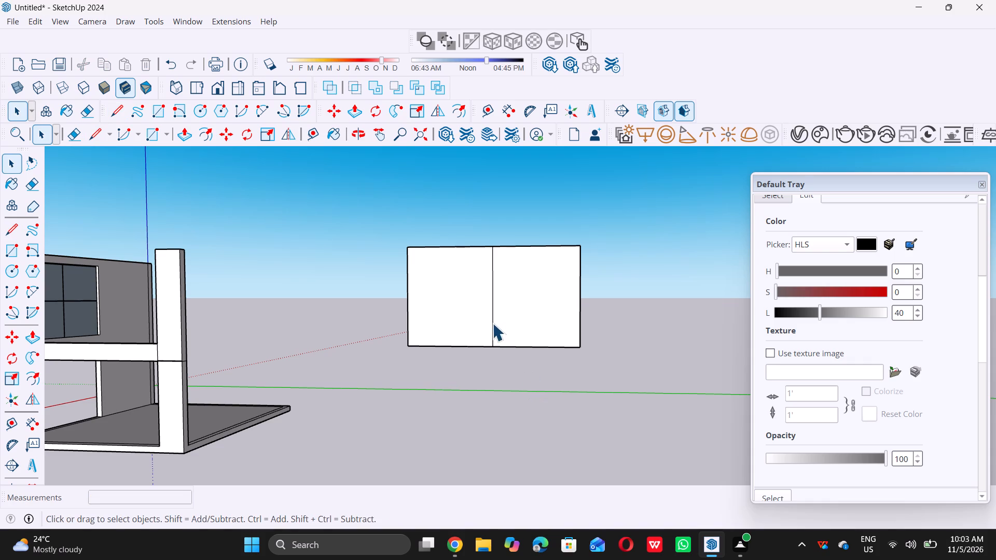
pyautogui.click(492, 323)
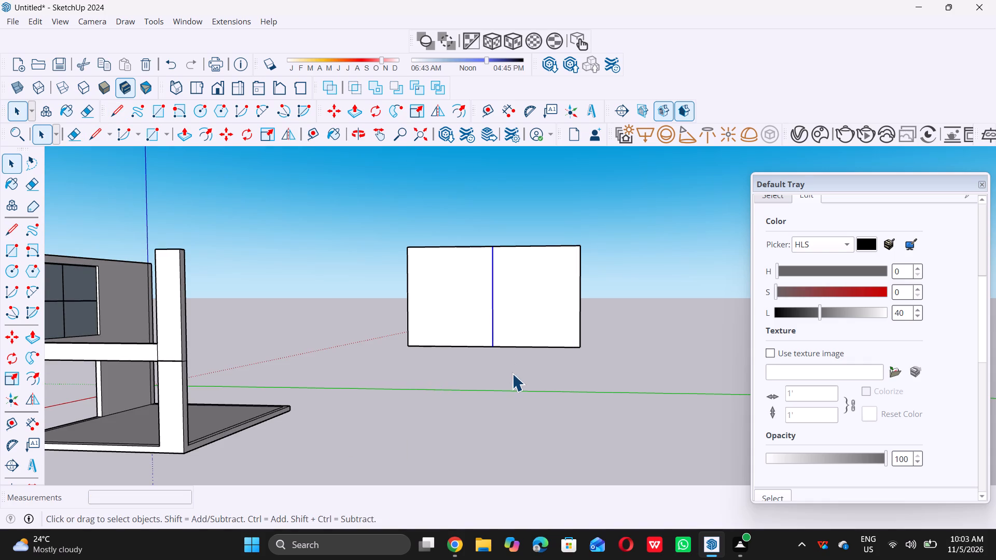
pyautogui.press('m')
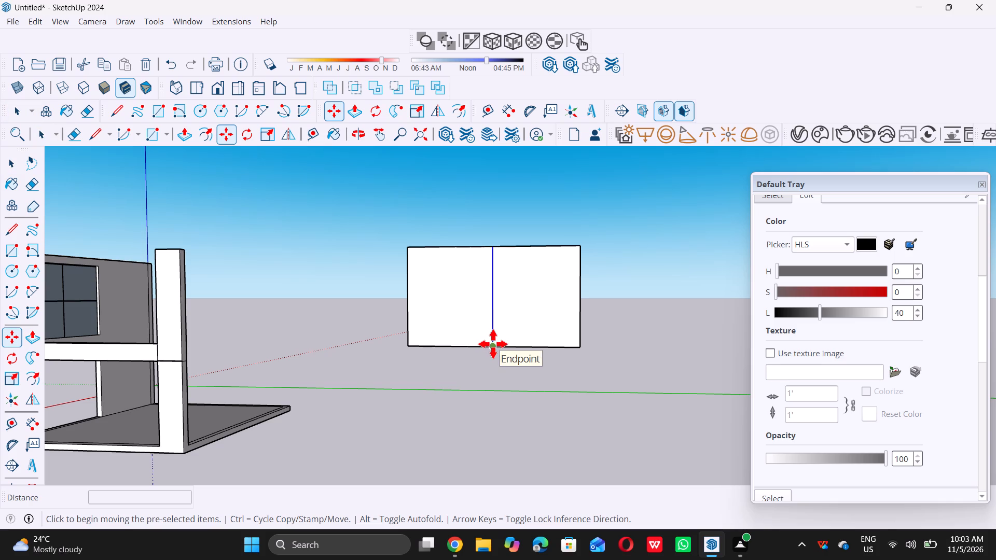
pyautogui.click(494, 345)
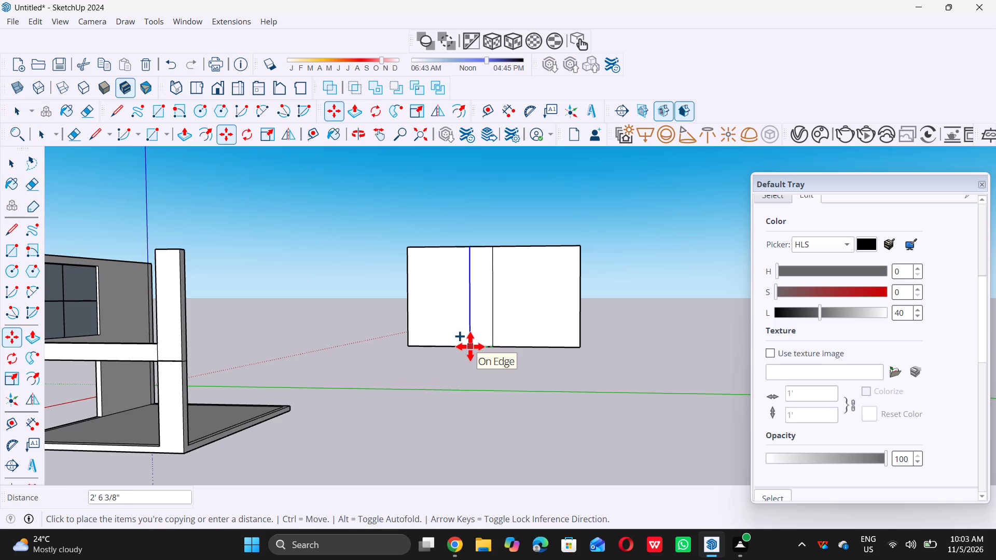
pyautogui.click(470, 347)
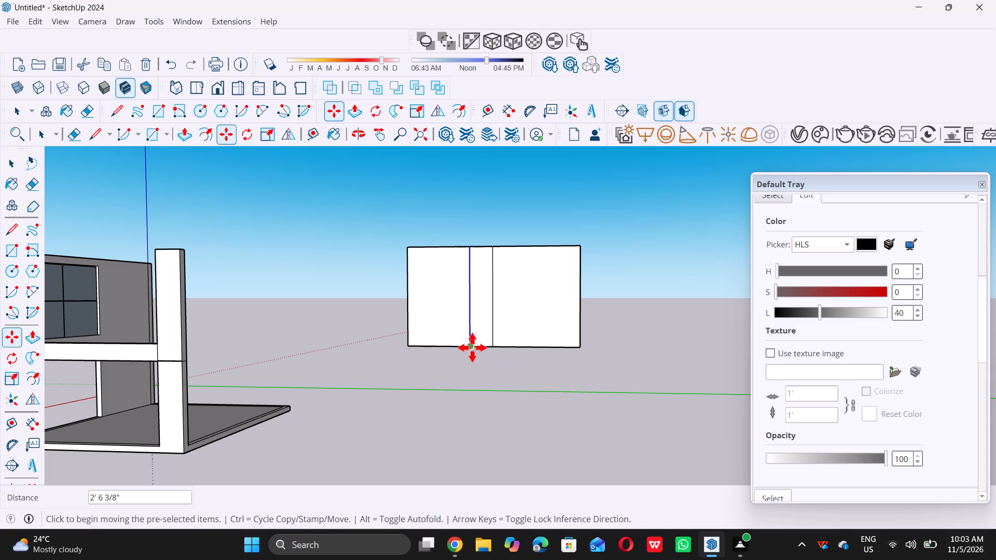
pyautogui.press('space')
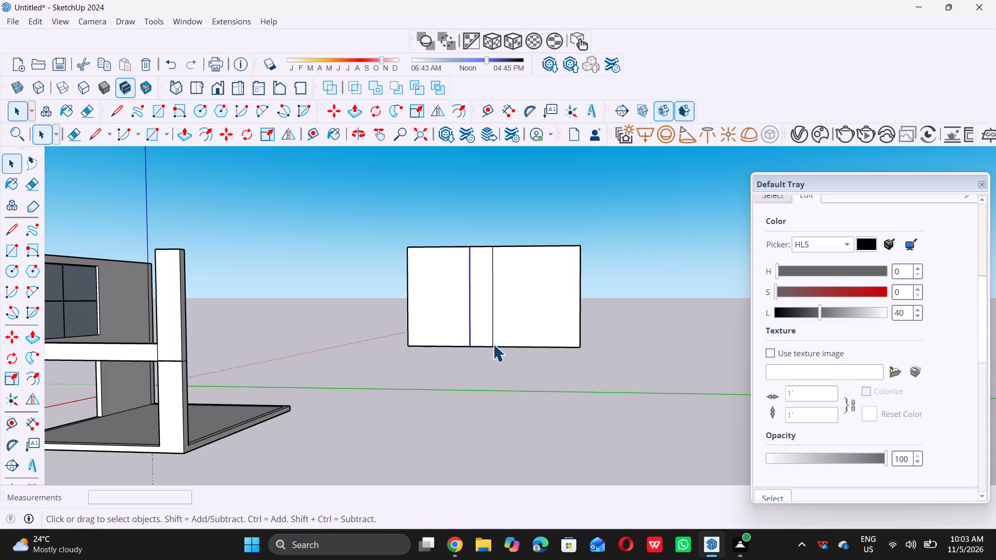
# Move the panel's vertical centre line about 4' 8 11/16" along the bottom edge, away from the building frame.
pyautogui.click(493, 344)
pyautogui.press('m')
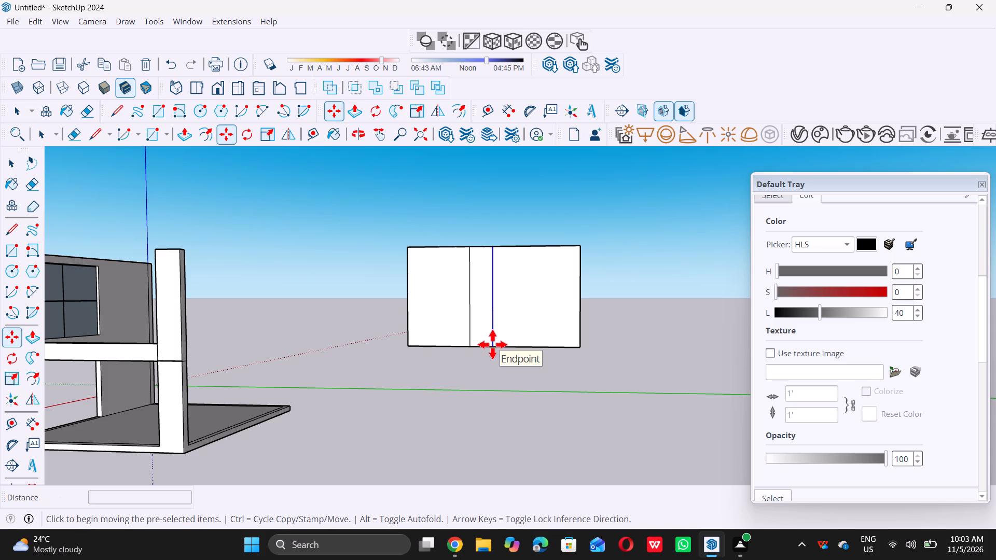
pyautogui.click(492, 347)
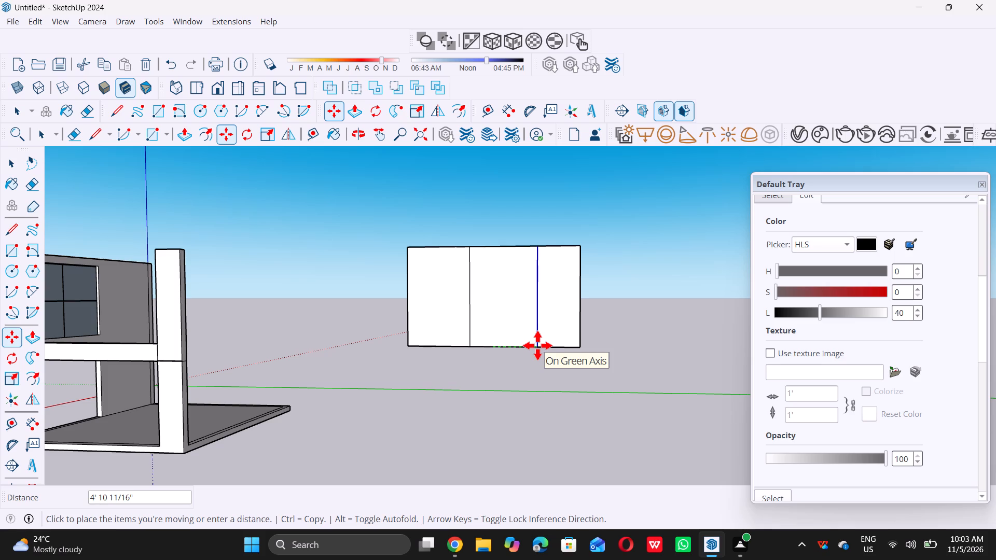
pyautogui.doubleClick(536, 346)
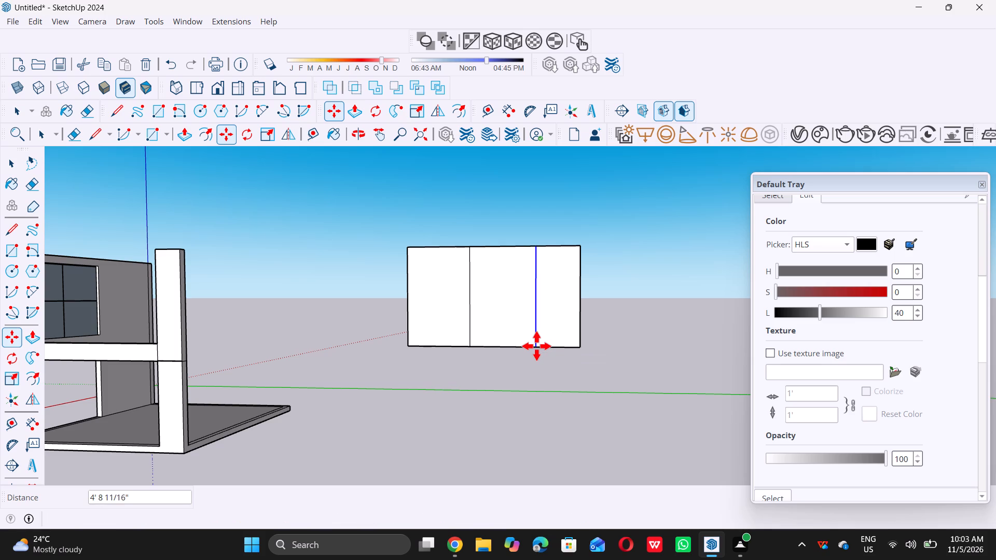
pyautogui.press('space')
pyautogui.click(557, 386)
# Examine the divided panel and the building frame's upper opening from several angles.
pyautogui.scroll(-7, 557, 386)
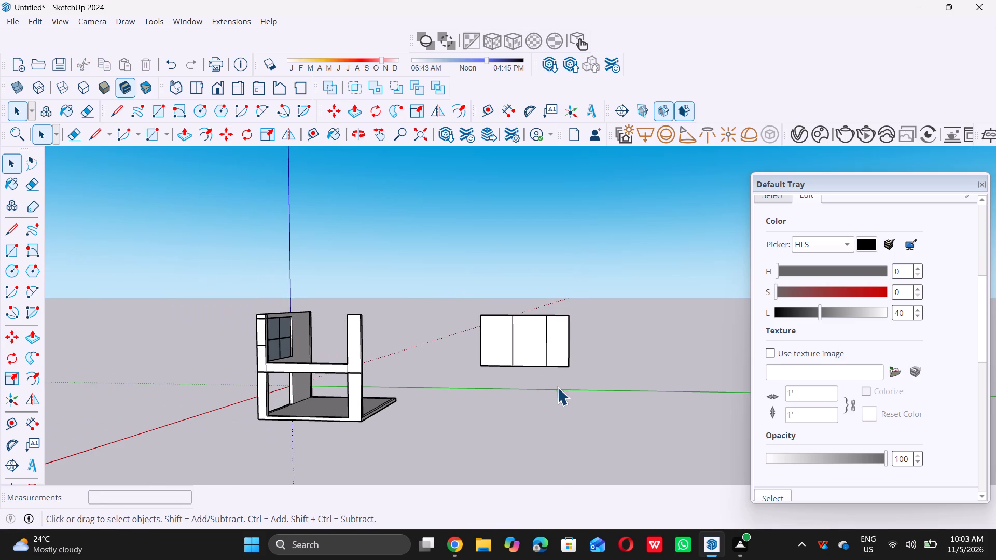
pyautogui.moveTo(184, 382); pyautogui.dragTo(406, 390, button='middle')
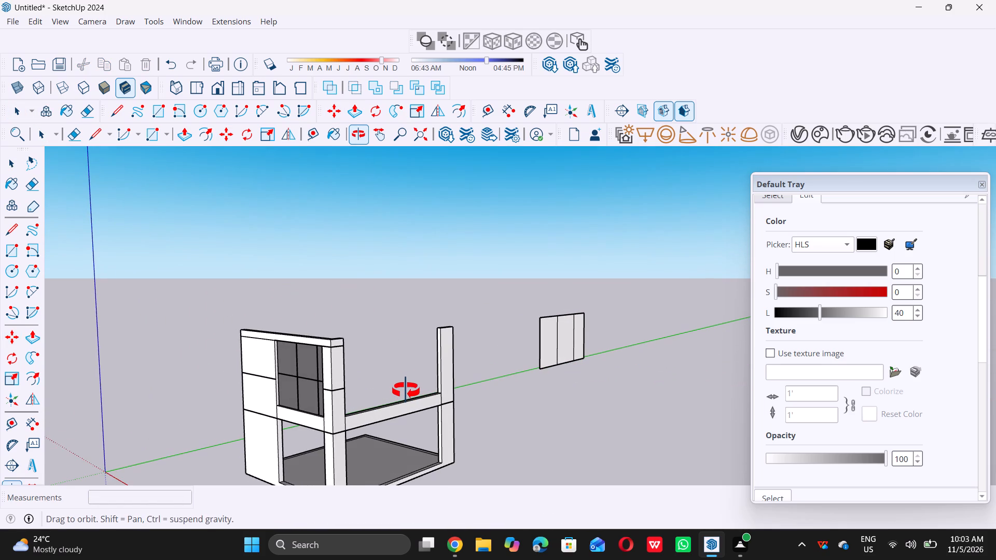
pyautogui.moveTo(406, 390); pyautogui.dragTo(291, 384, button='middle')
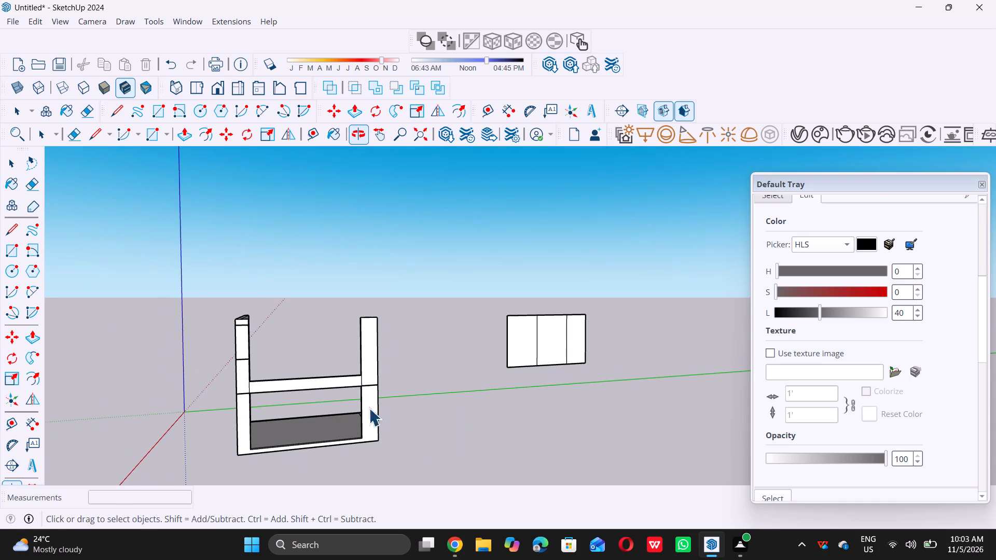
pyautogui.moveTo(509, 412); pyautogui.dragTo(464, 408, button='middle')
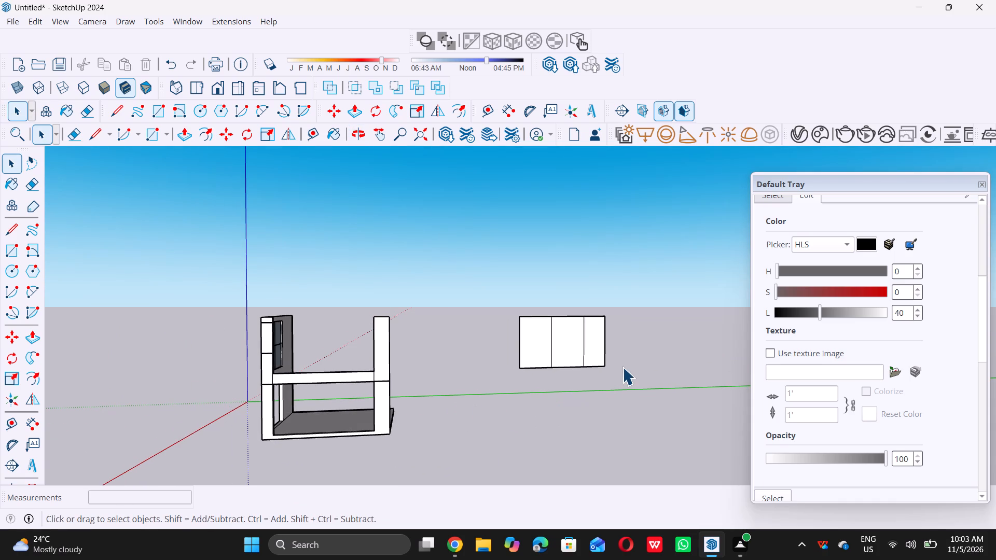
pyautogui.scroll(-4, 419, 341)
pyautogui.moveTo(583, 385); pyautogui.dragTo(556, 387, button='middle')
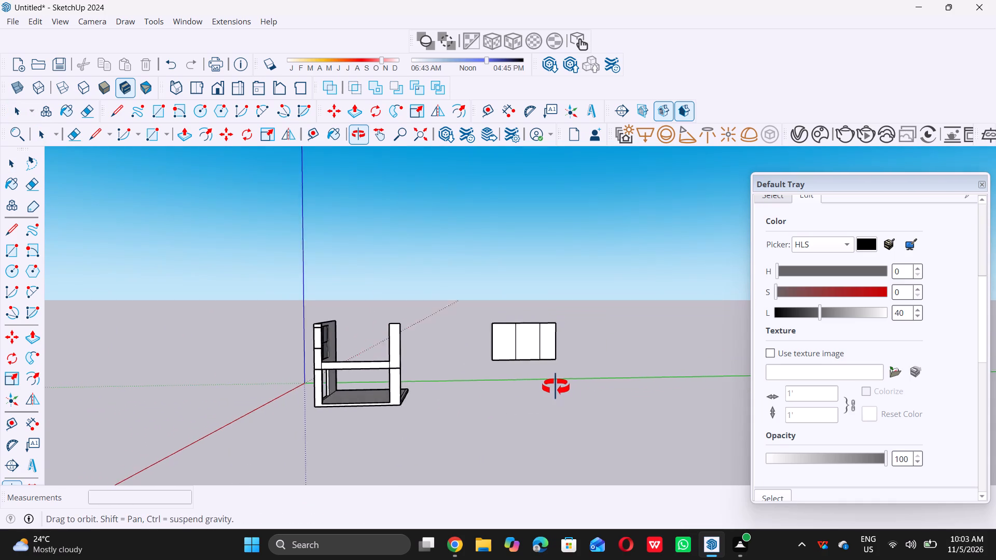
pyautogui.moveTo(556, 387); pyautogui.dragTo(538, 384, button='middle')
pyautogui.moveTo(301, 411); pyautogui.dragTo(559, 386, button='middle')
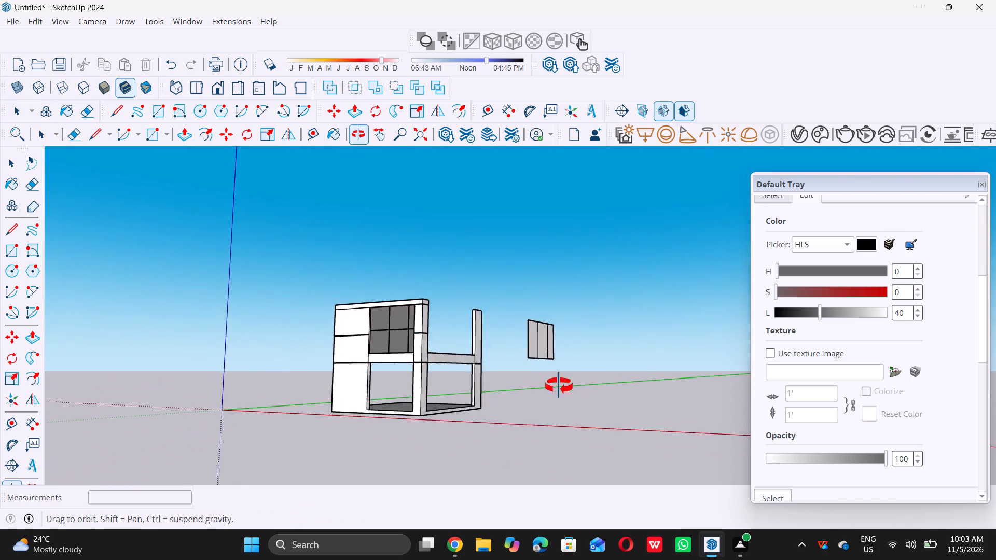
pyautogui.moveTo(559, 386); pyautogui.dragTo(300, 393, button='middle')
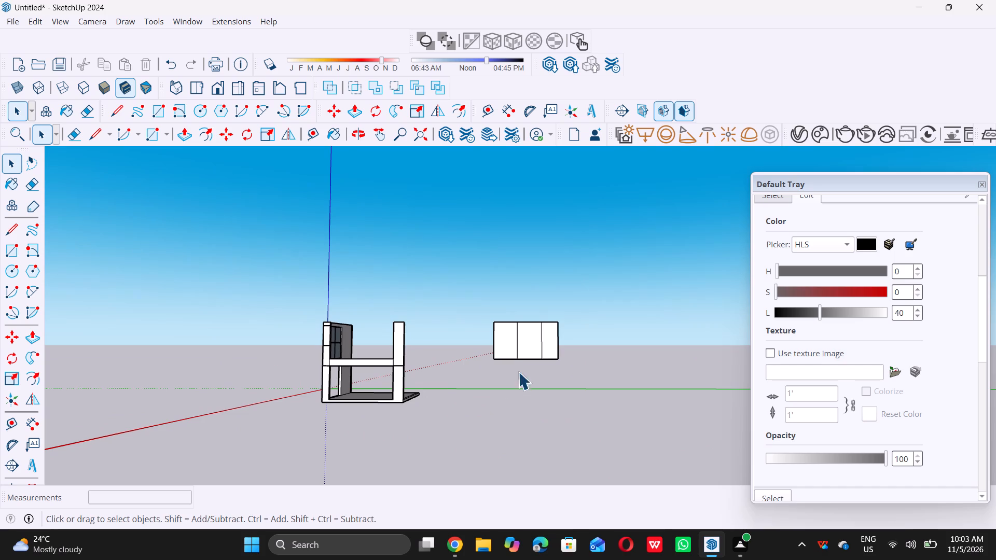
# Draw a horizontal mid-height line across the panel: 6' 11 5/8" from the first divider to the near-frame edge, then 12' 3/8" to the far edge.
pyautogui.scroll(8, 569, 356)
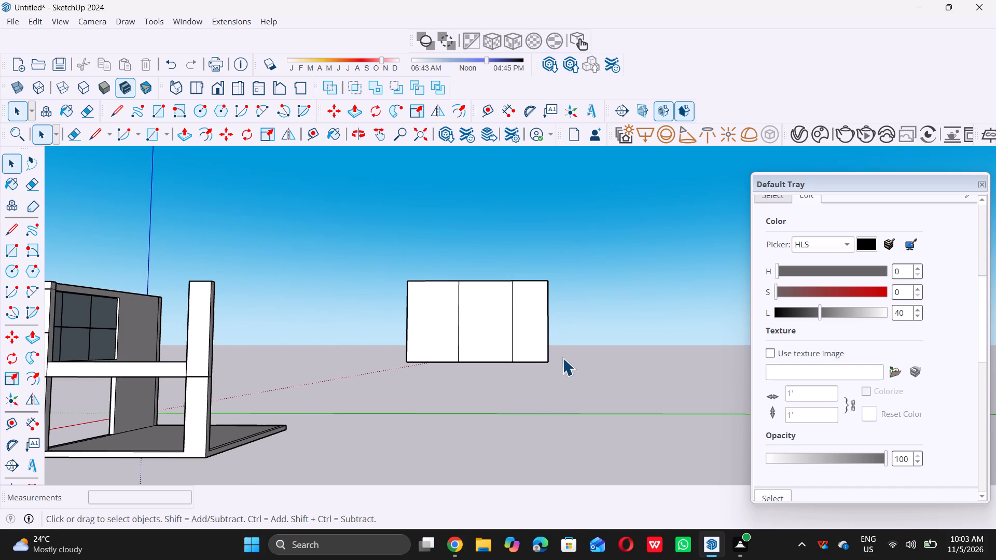
pyautogui.press('l')
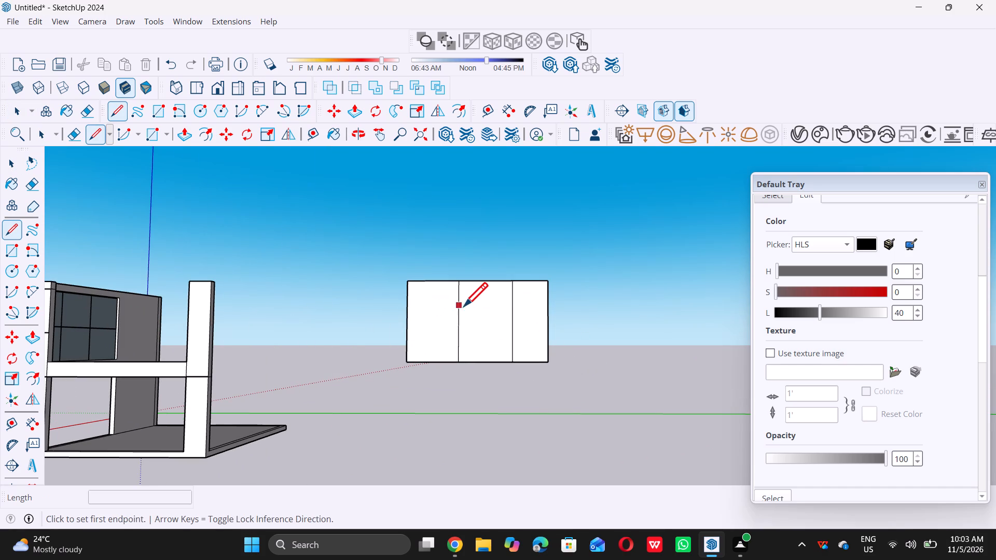
pyautogui.doubleClick(460, 321)
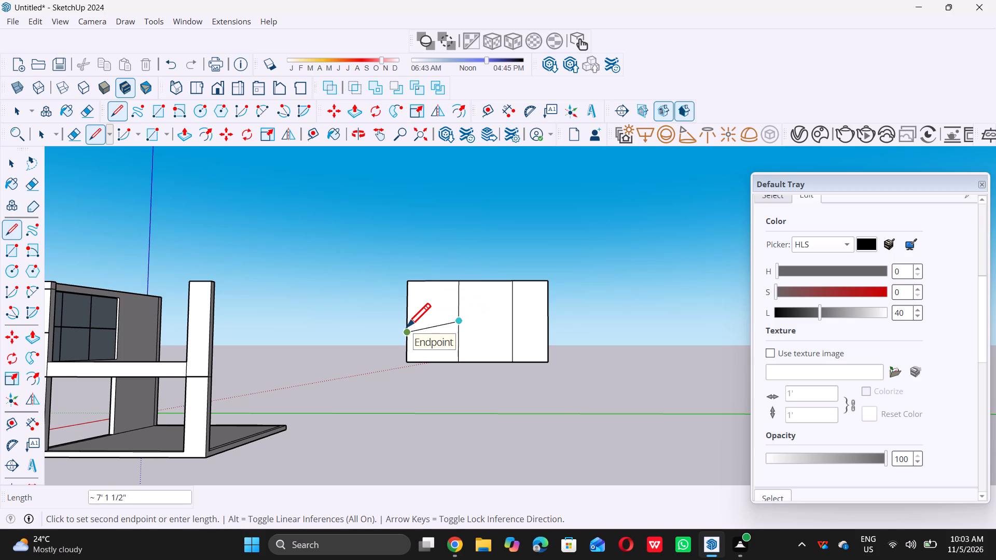
pyautogui.doubleClick(406, 324)
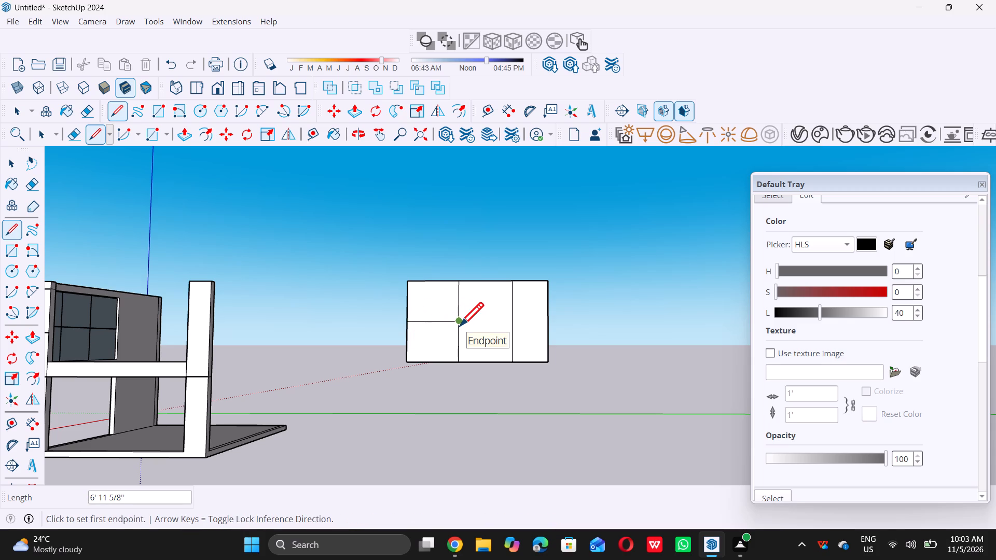
pyautogui.doubleClick(460, 321)
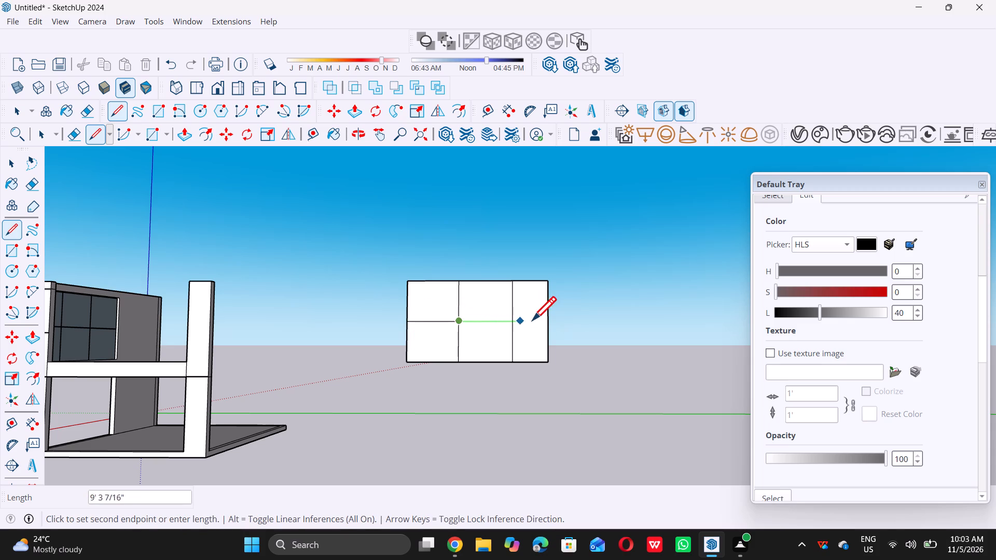
pyautogui.click(547, 319)
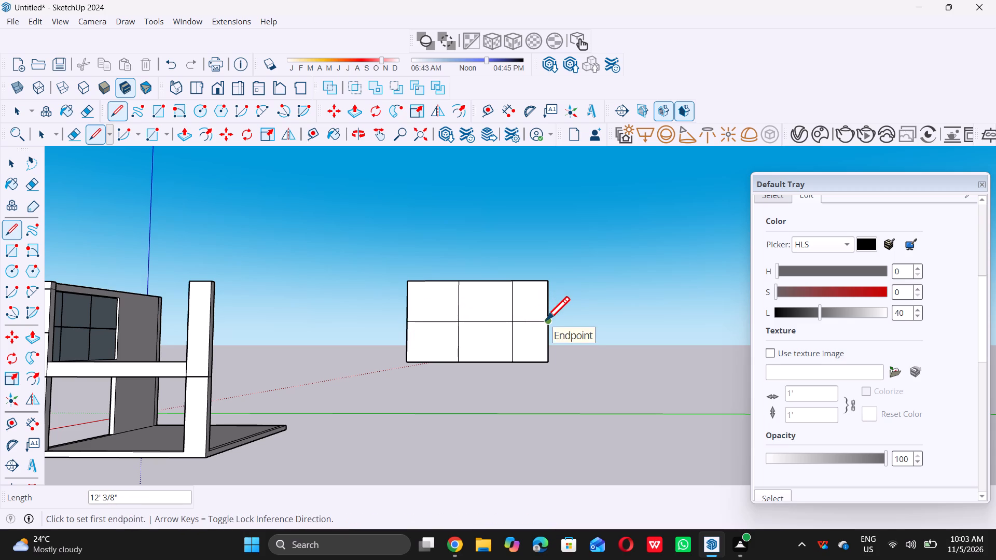
pyautogui.press('space')
# Offset the upper pane nearest the building frame inward by the last-used offset distance.
pyautogui.scroll(2, 439, 303)
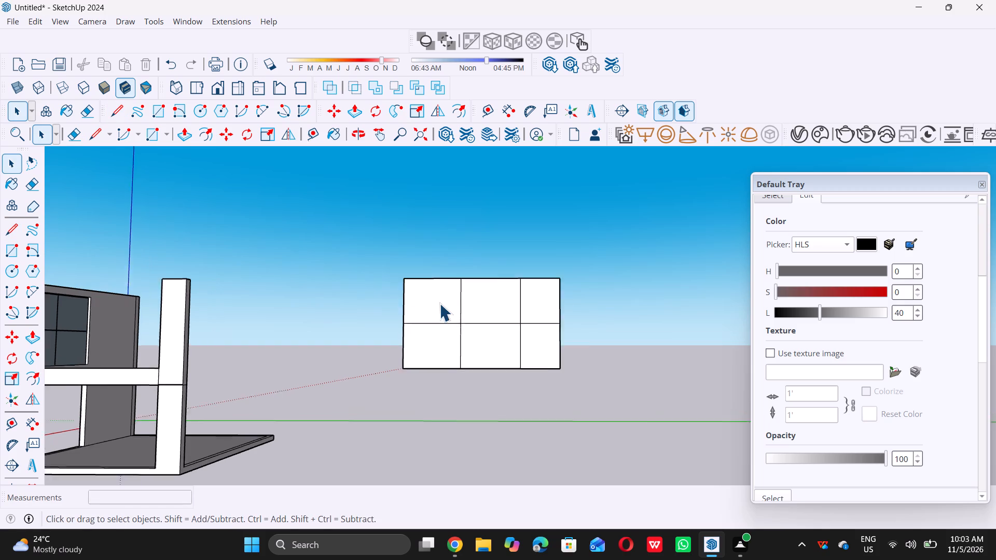
pyautogui.scroll(4, 439, 303)
pyautogui.doubleClick(439, 304)
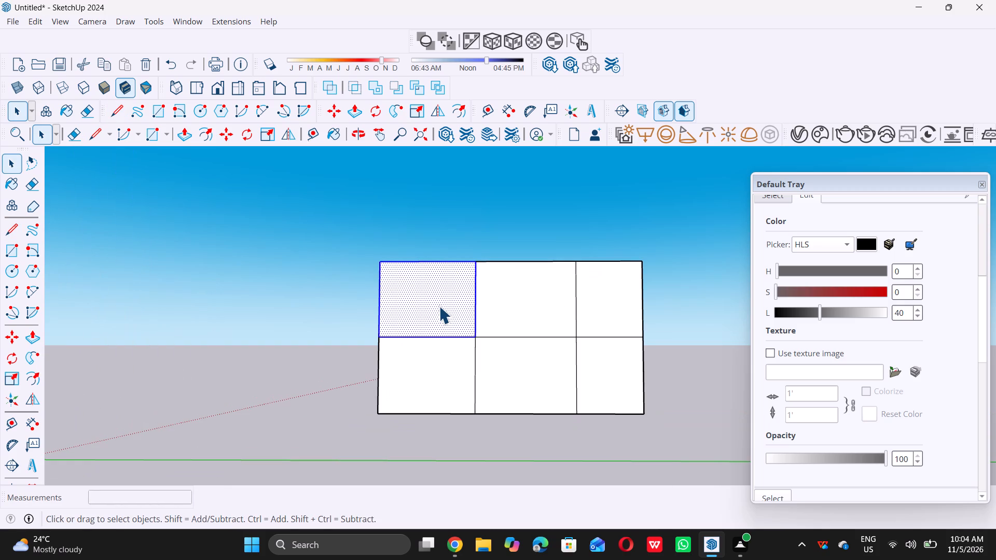
pyautogui.press('f')
pyautogui.doubleClick(439, 306)
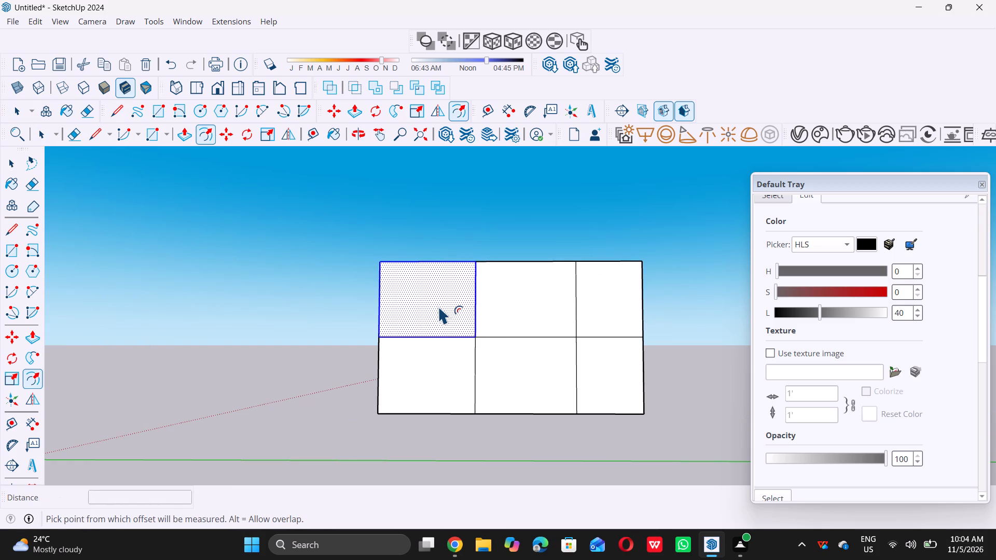
pyautogui.scroll(11, 445, 320)
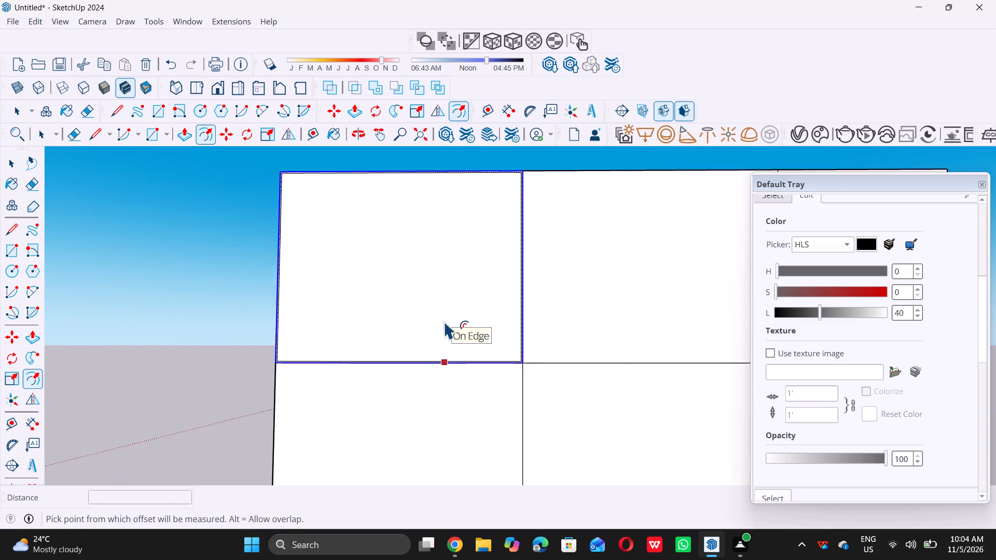
pyautogui.scroll(3, 445, 321)
pyautogui.scroll(-14, 445, 321)
pyautogui.press('space')
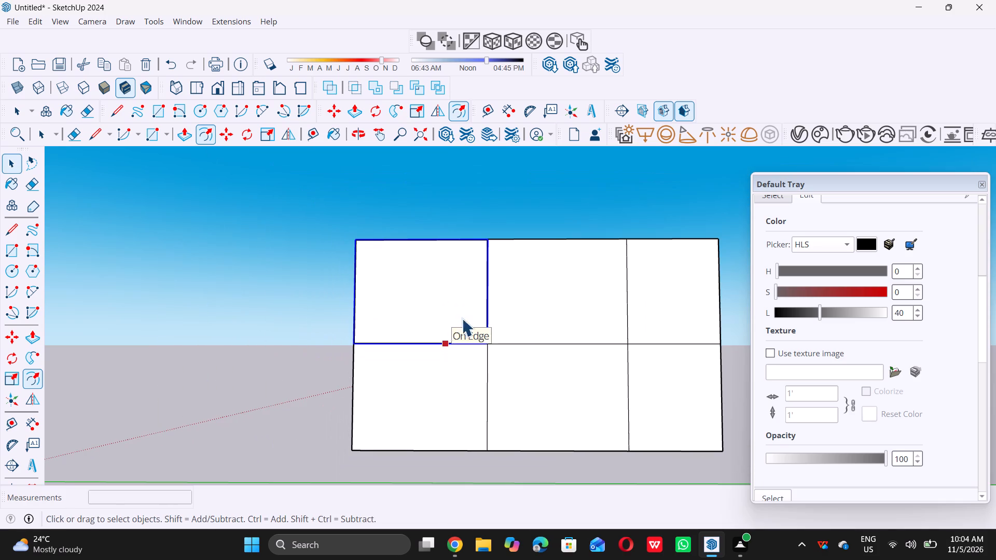
# Offset the upper middle pane's outline inward by 0.5".
pyautogui.click(573, 309)
pyautogui.press('f')
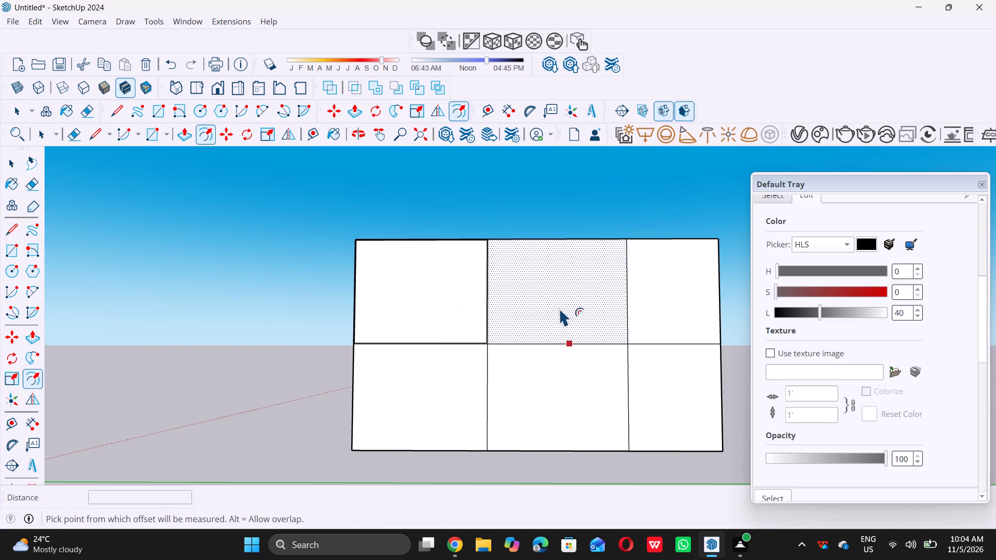
pyautogui.click(552, 304)
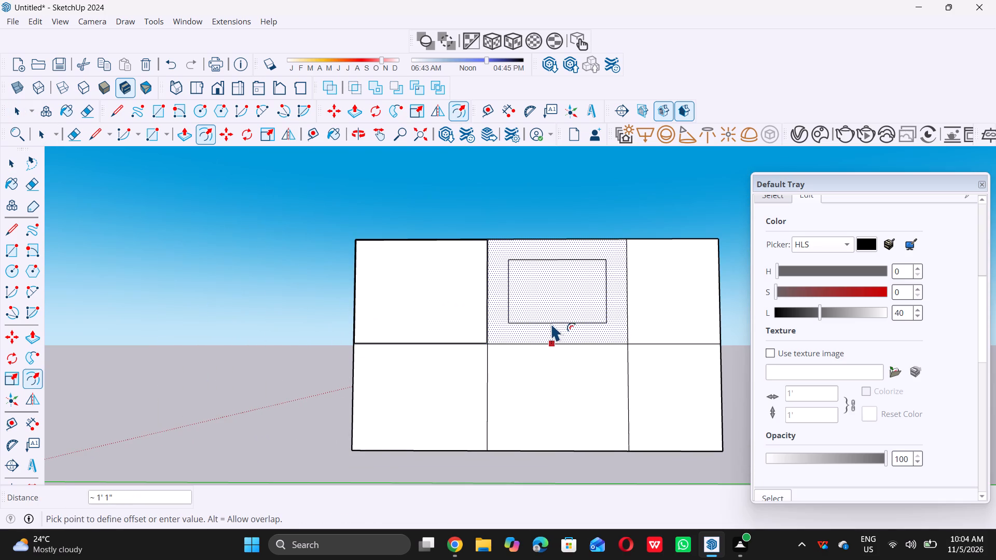
pyautogui.write('0.5')
pyautogui.hotkey('shift', '"')
pyautogui.press('Return')
pyautogui.press('space')
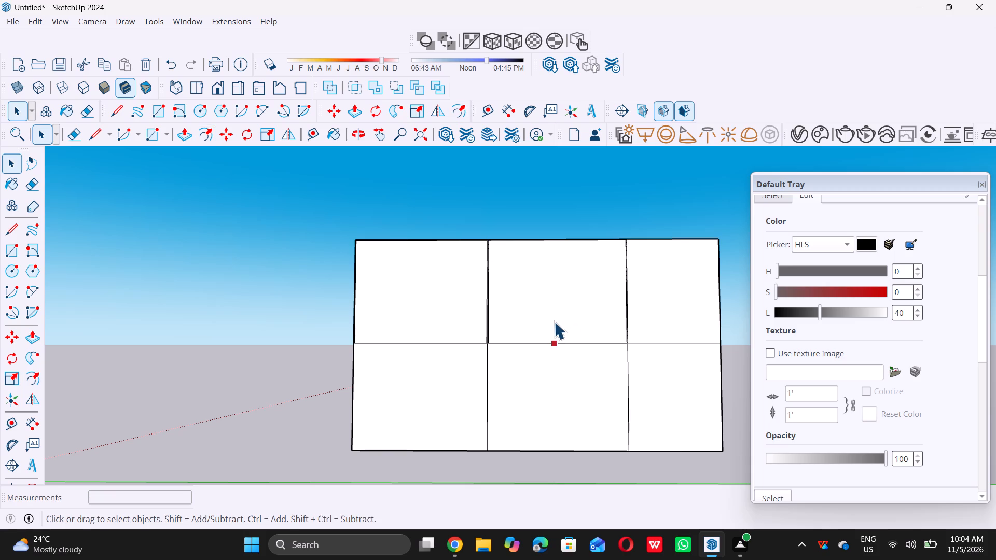
# Offset the outline of the upper pane farthest from the building frame inward by 0.5".
pyautogui.scroll(-5, 459, 289)
pyautogui.scroll(4, 563, 297)
pyautogui.click(565, 305)
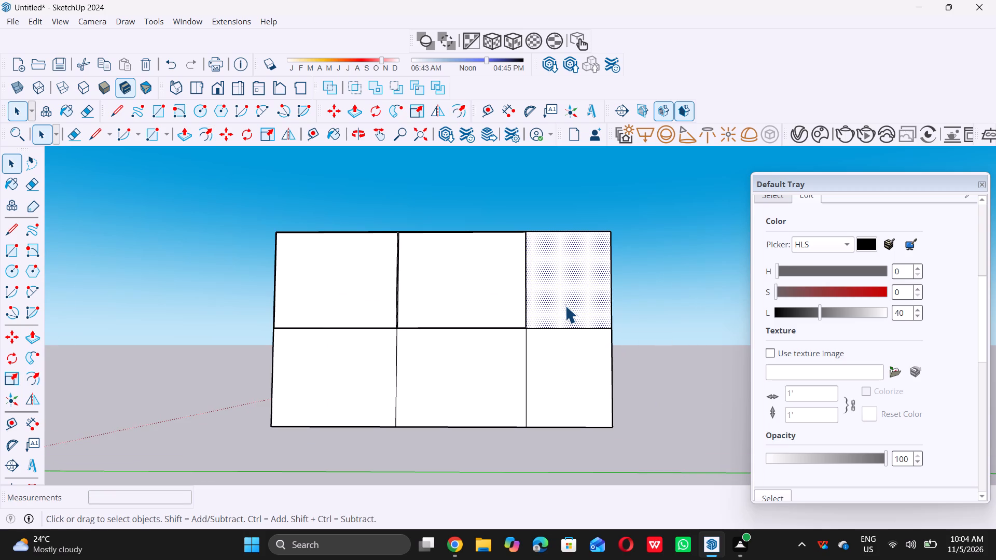
pyautogui.press('f')
pyautogui.click(569, 293)
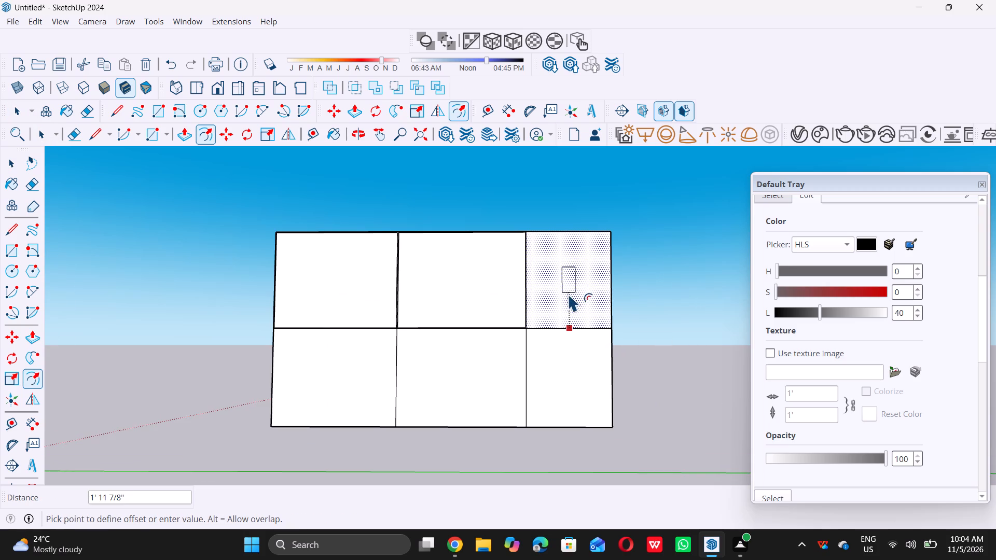
pyautogui.write('0.5')
pyautogui.hotkey('shift', '"')
pyautogui.press('Return')
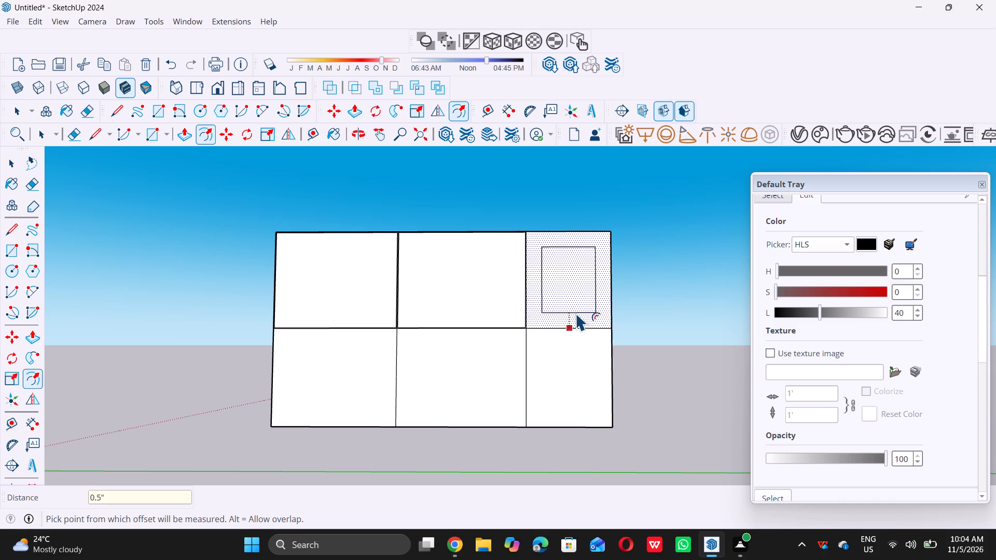
pyautogui.press('space')
# Offset the outline of the lower pane nearest the building frame inward by 0.5".
pyautogui.click(337, 385)
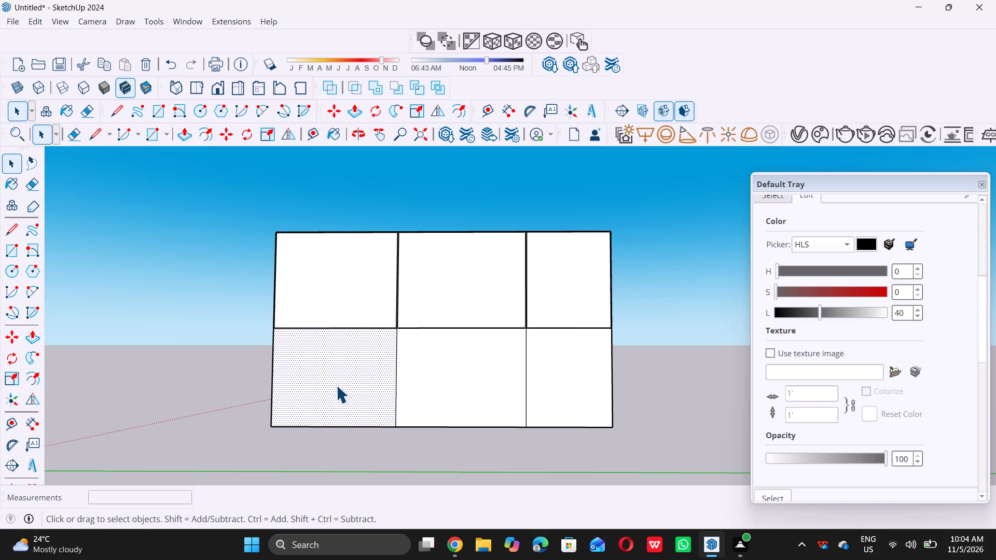
pyautogui.press('f')
pyautogui.click(336, 385)
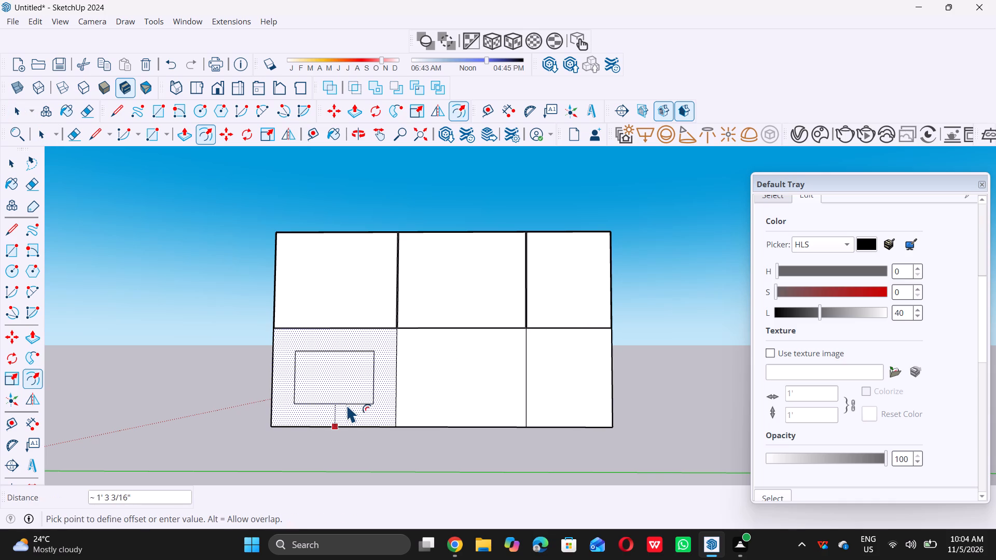
pyautogui.write('0.')
pyautogui.press('5')
pyautogui.press("'")
pyautogui.press('BackSpace')
pyautogui.hotkey('shift', '"')
pyautogui.press('Return')
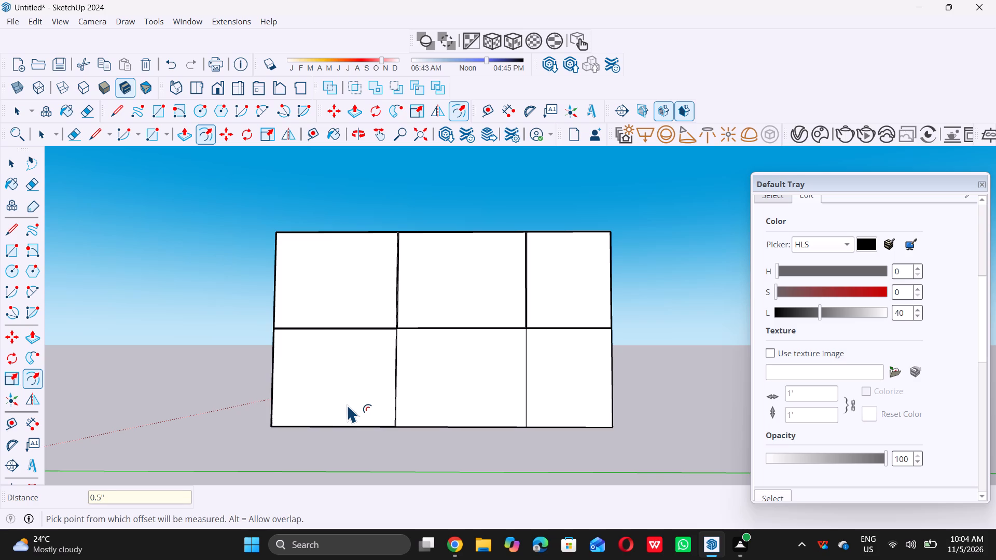
pyautogui.press('space')
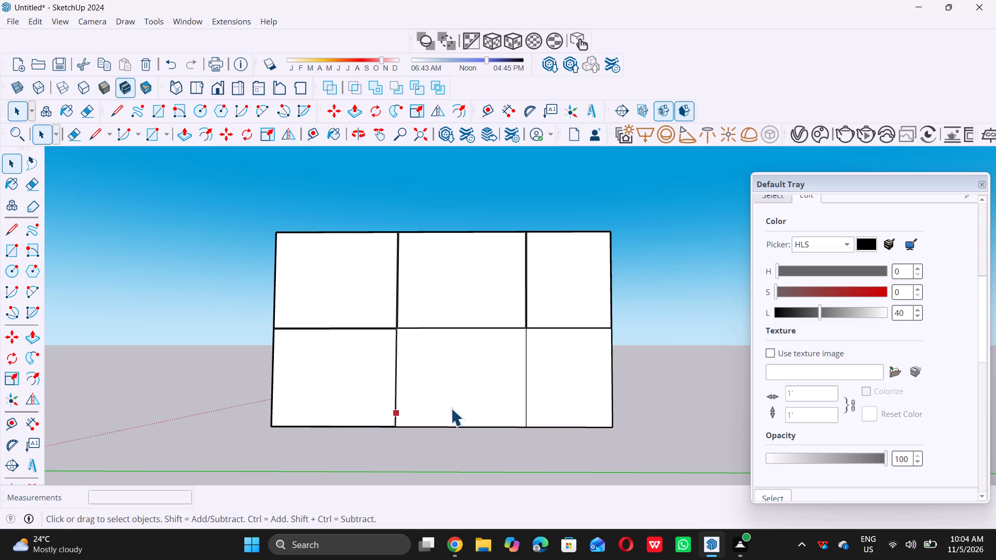
# Offset the outline of the lower middle pane inward by 0.5".
pyautogui.click(451, 408)
pyautogui.press('f')
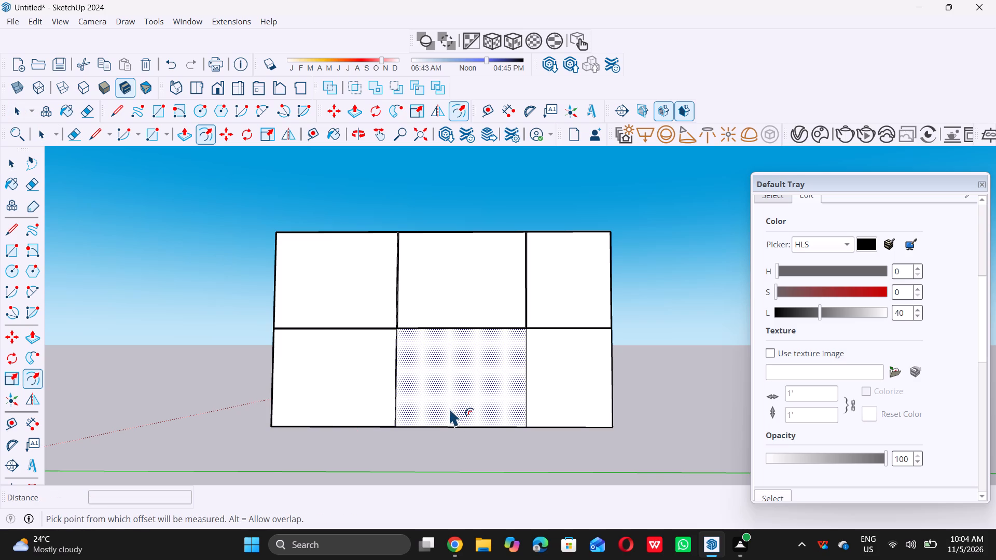
pyautogui.click(467, 385)
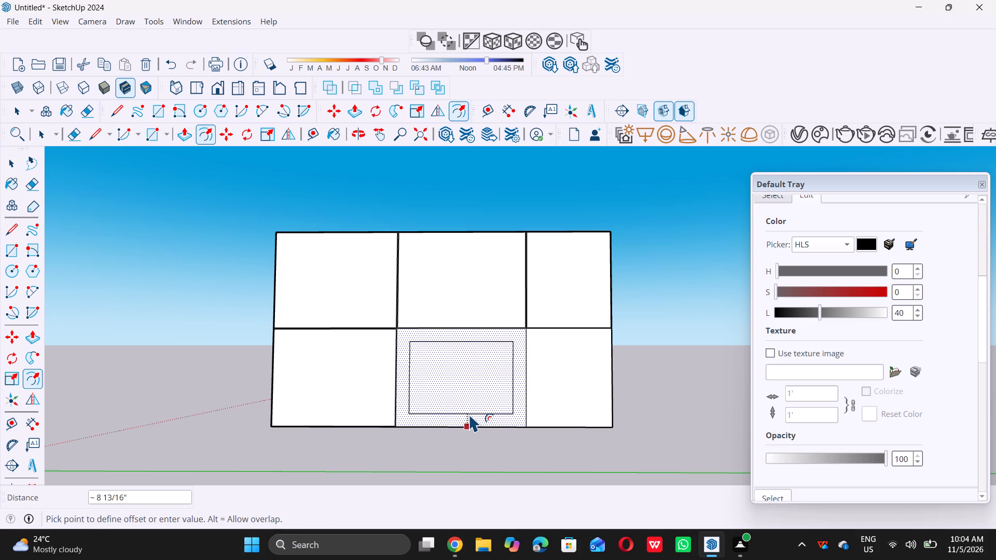
pyautogui.write('0.')
pyautogui.write('5"')
pyautogui.press('Return')
pyautogui.press('space')
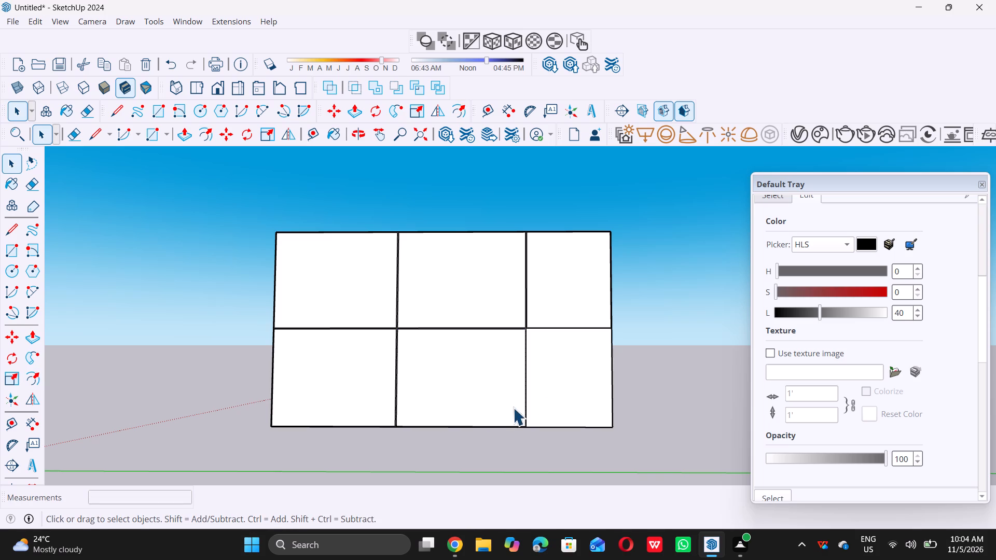
# Offset the outline of the lower pane farthest from the building frame inward by 0.5".
pyautogui.click(563, 393)
pyautogui.press('f')
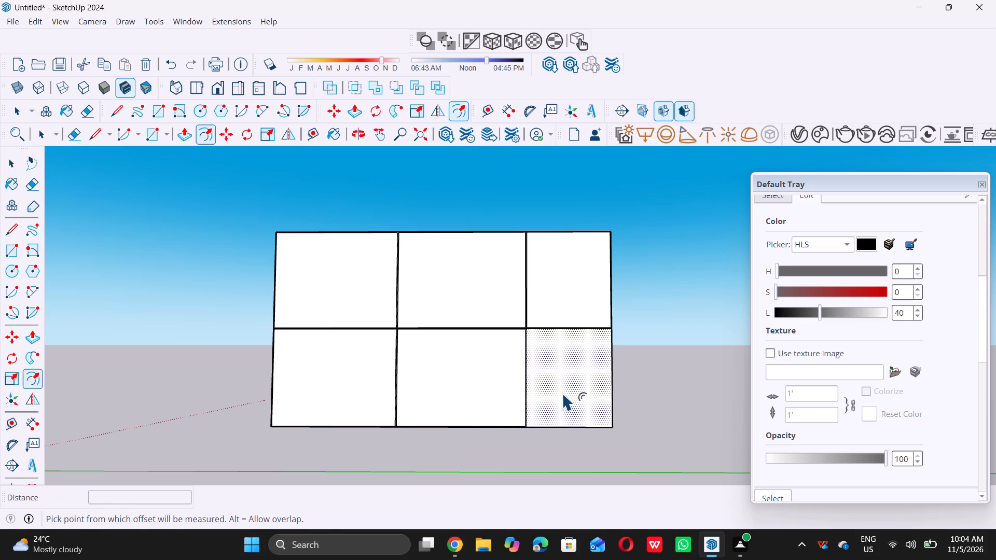
pyautogui.click(563, 393)
pyautogui.write('0.5"')
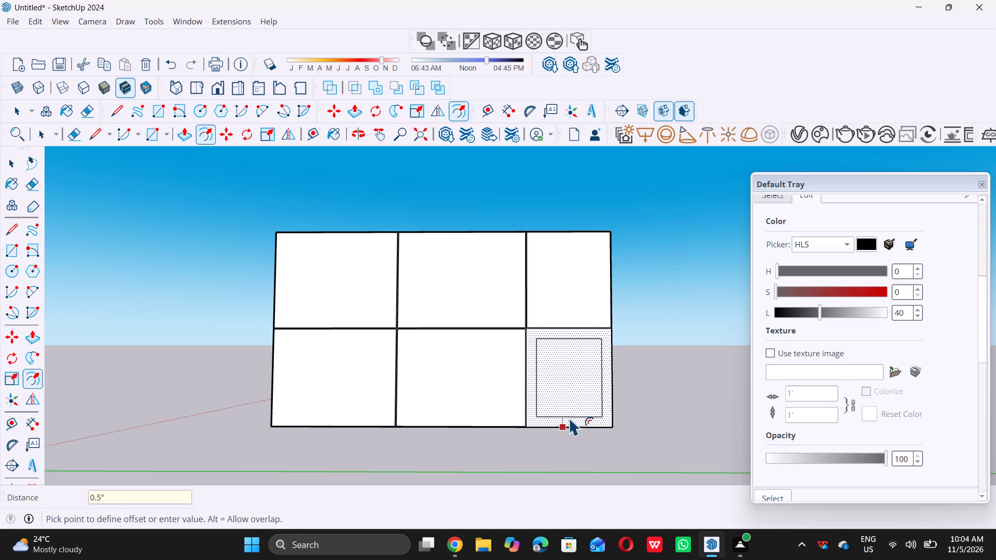
pyautogui.press('Return')
pyautogui.press('space')
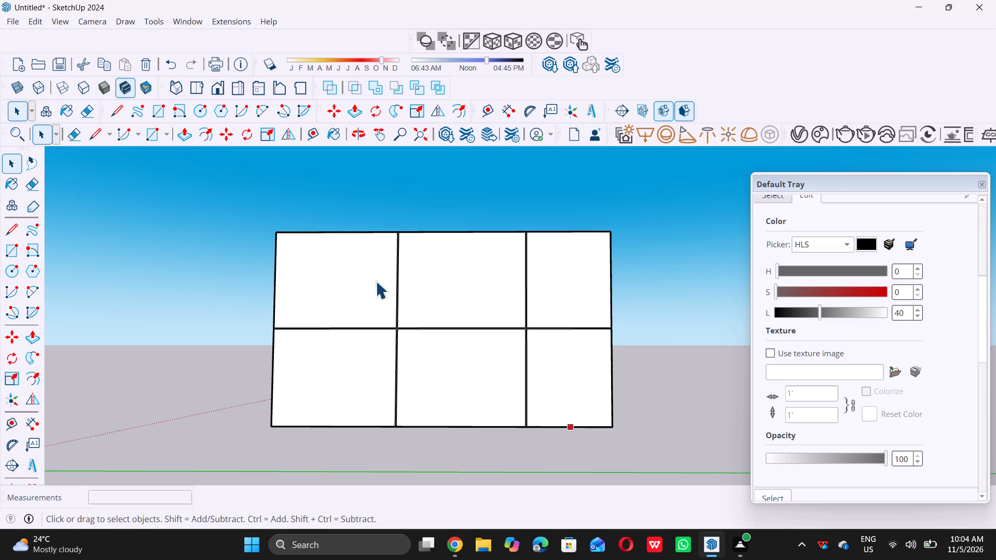
# Move the inset face of the upper pane nearest the building frame about 11/16", bringing its inner lower corner to the dividers' centre-line intersection.
pyautogui.scroll(13, 376, 317)
pyautogui.scroll(7, 414, 333)
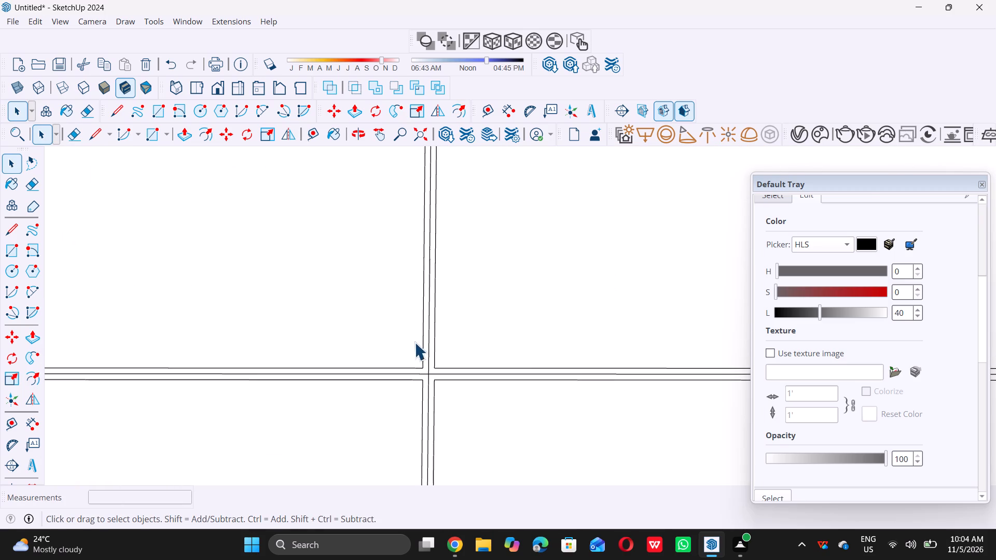
pyautogui.scroll(8, 418, 360)
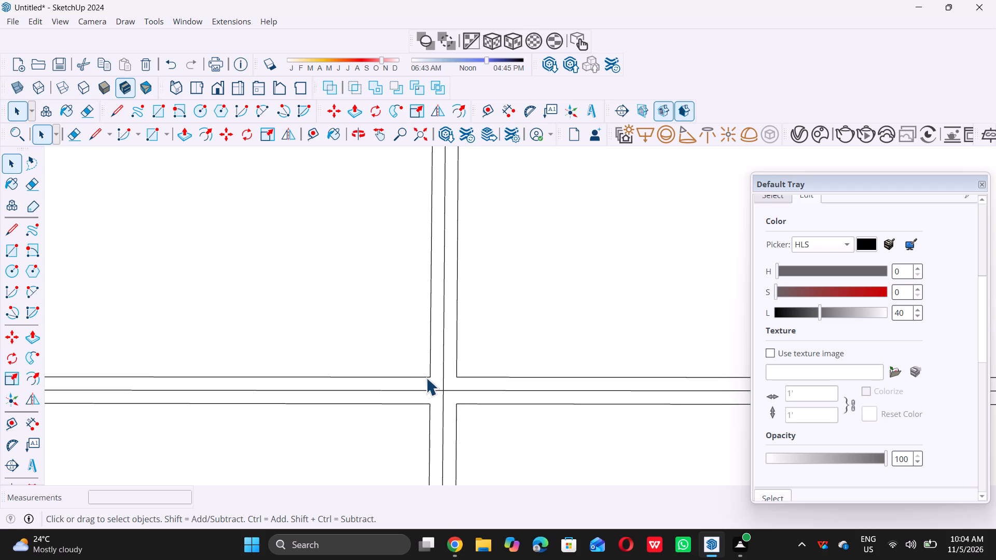
pyautogui.doubleClick(428, 369)
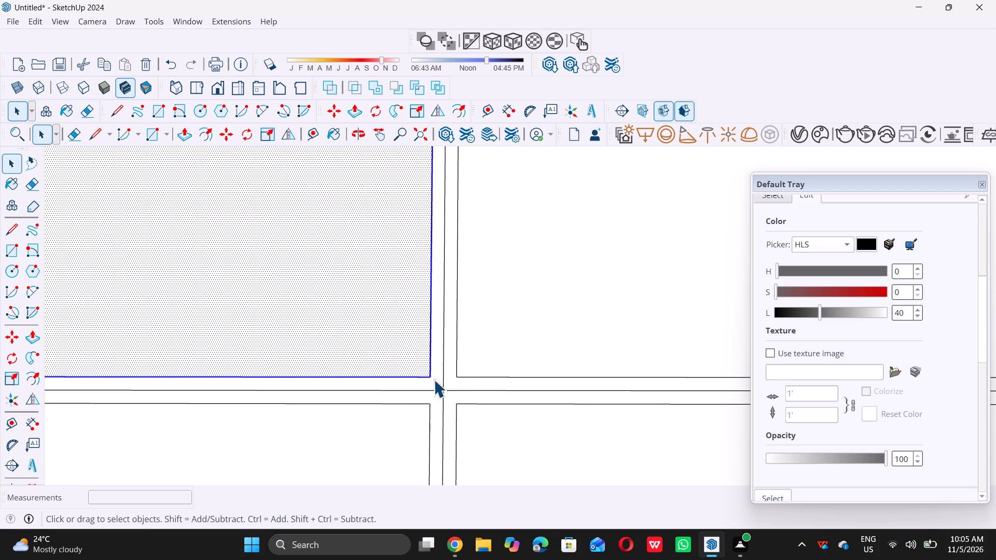
pyautogui.press('m')
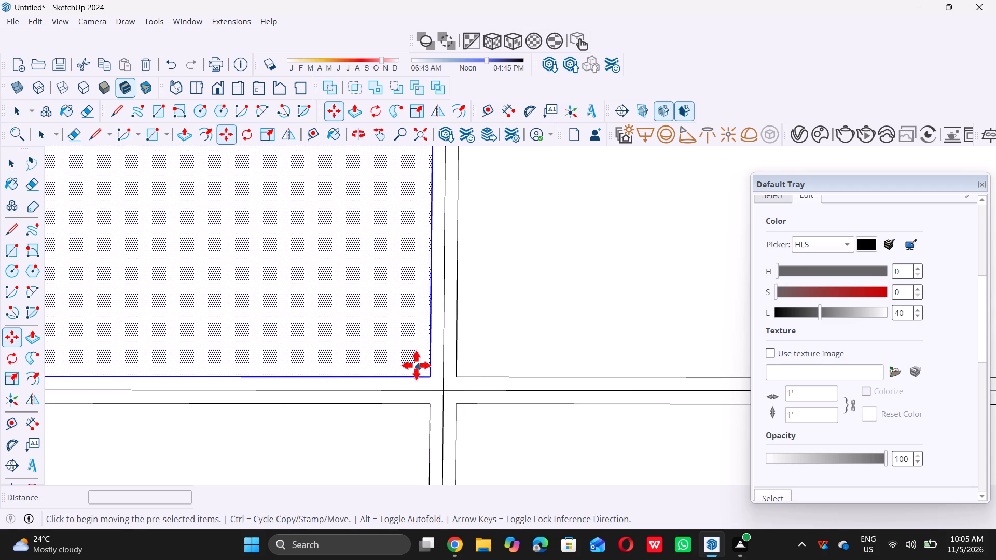
pyautogui.click(431, 380)
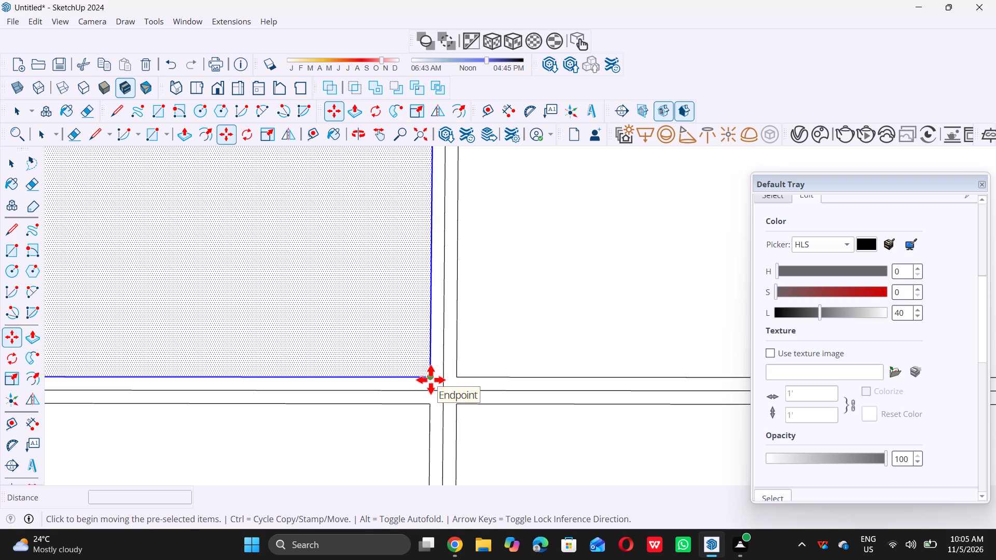
pyautogui.click(442, 389)
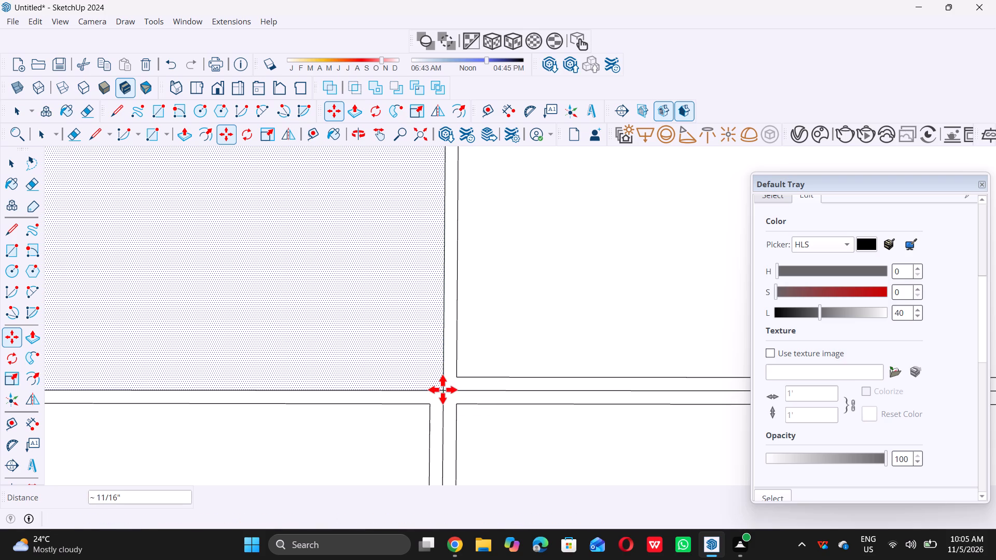
pyautogui.press('space')
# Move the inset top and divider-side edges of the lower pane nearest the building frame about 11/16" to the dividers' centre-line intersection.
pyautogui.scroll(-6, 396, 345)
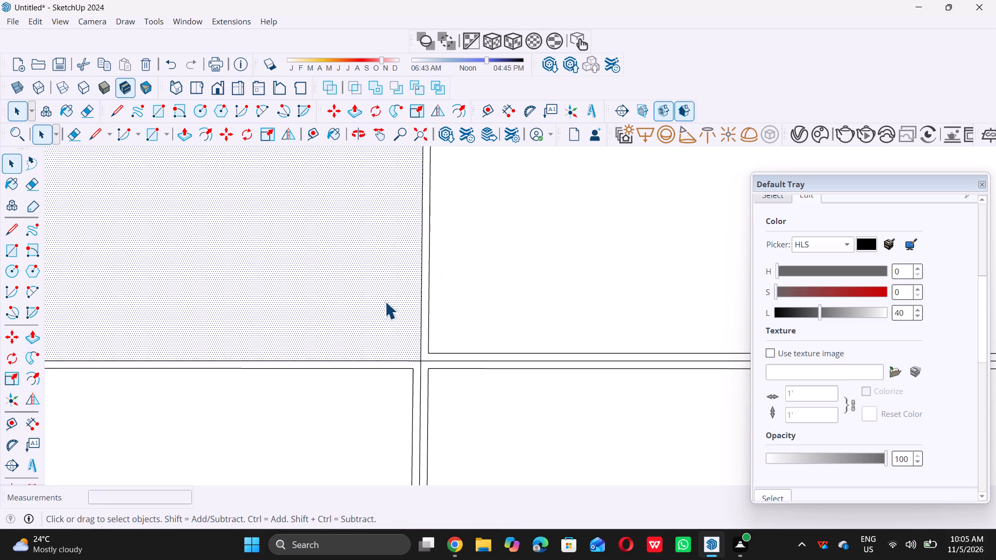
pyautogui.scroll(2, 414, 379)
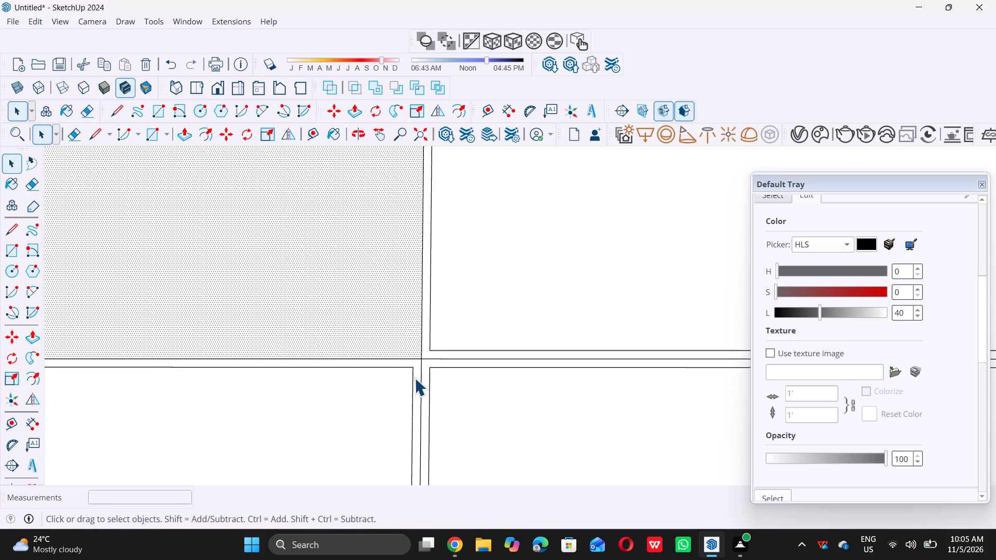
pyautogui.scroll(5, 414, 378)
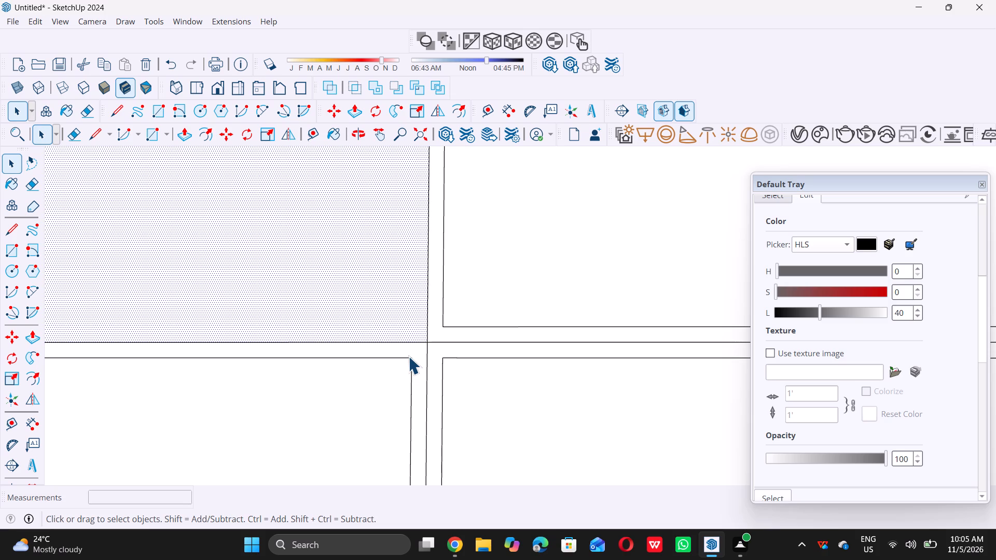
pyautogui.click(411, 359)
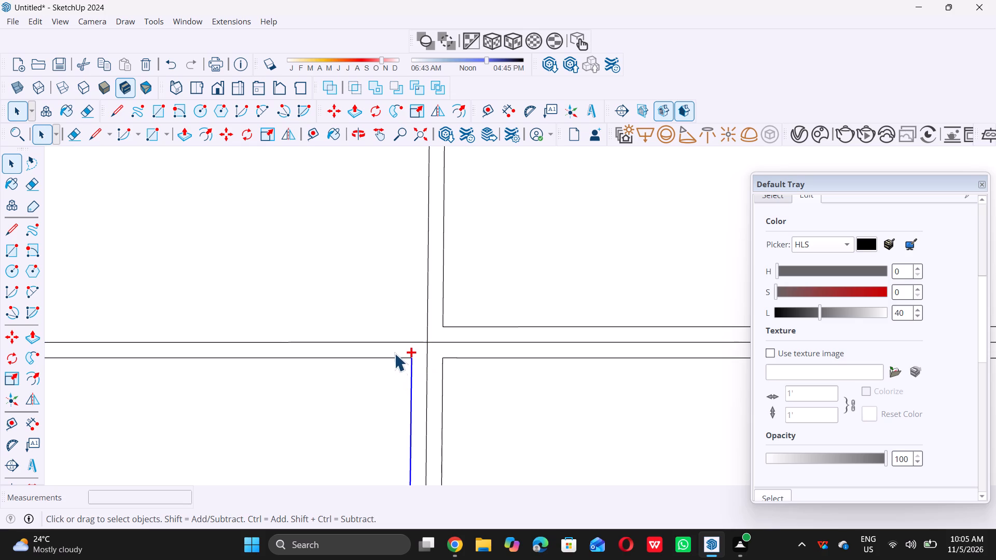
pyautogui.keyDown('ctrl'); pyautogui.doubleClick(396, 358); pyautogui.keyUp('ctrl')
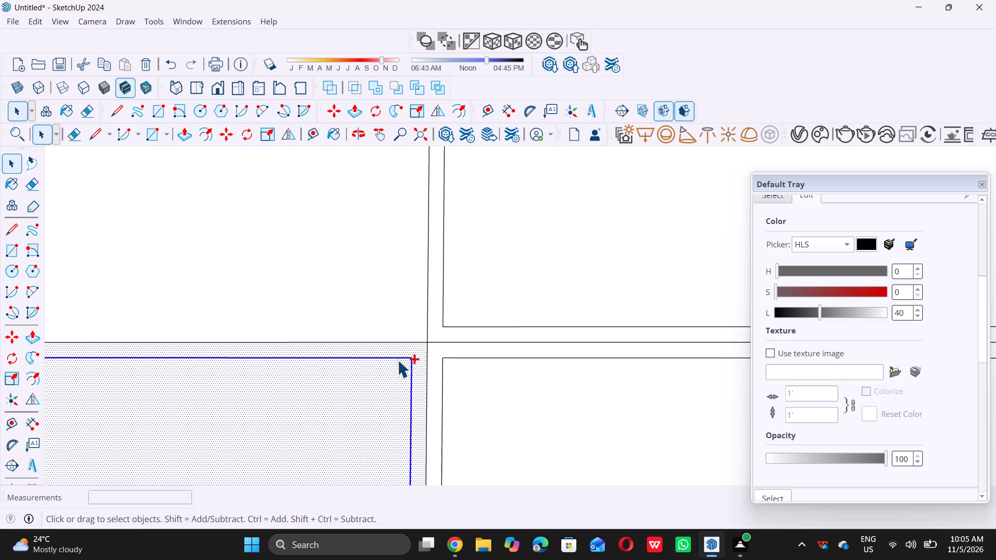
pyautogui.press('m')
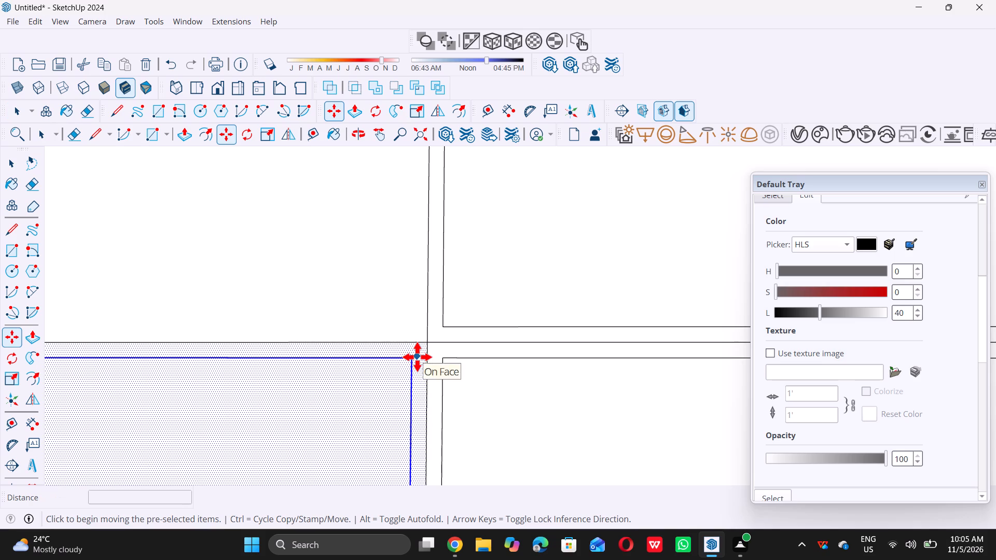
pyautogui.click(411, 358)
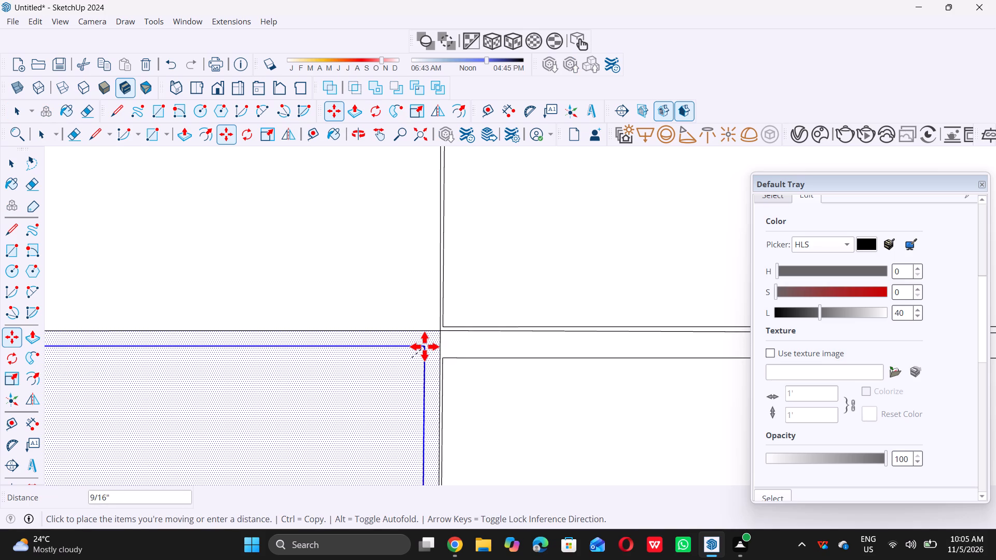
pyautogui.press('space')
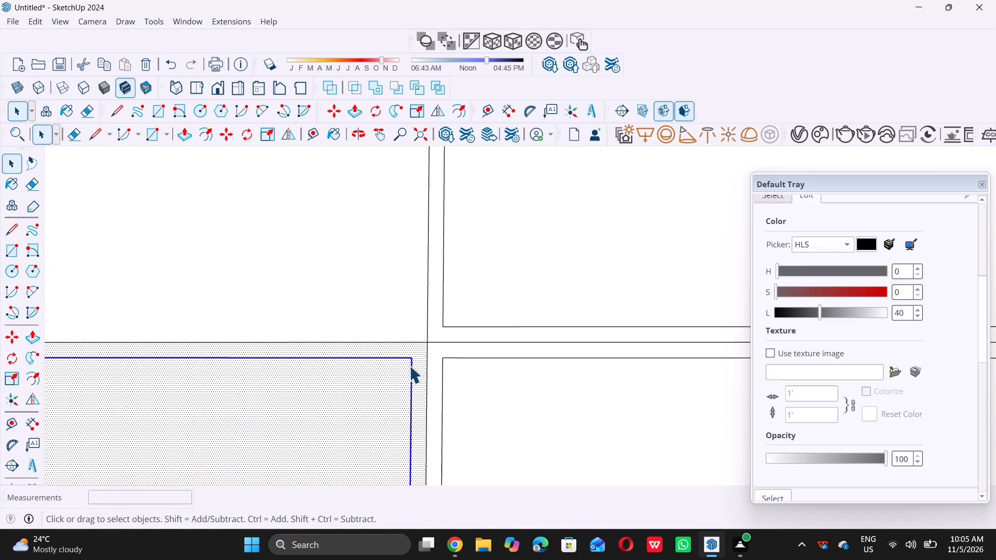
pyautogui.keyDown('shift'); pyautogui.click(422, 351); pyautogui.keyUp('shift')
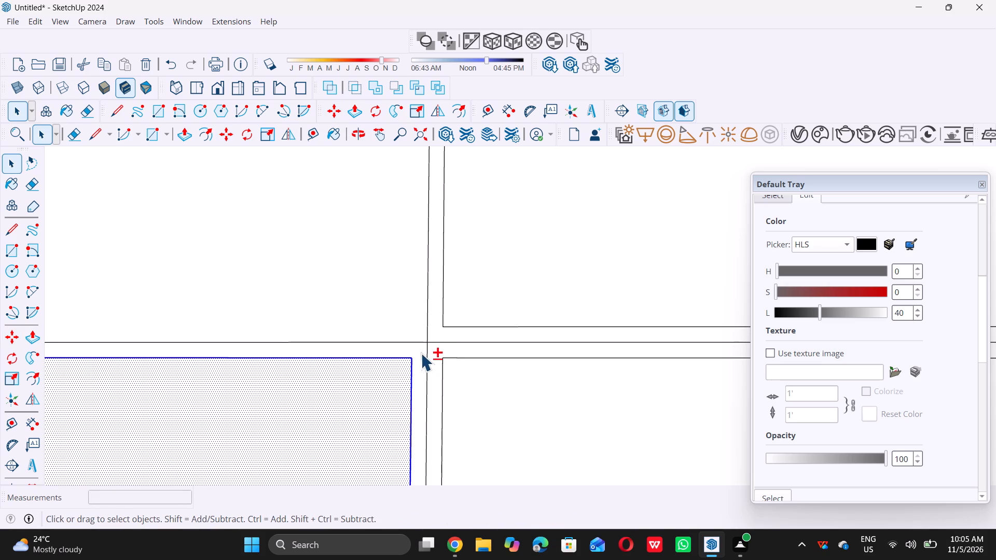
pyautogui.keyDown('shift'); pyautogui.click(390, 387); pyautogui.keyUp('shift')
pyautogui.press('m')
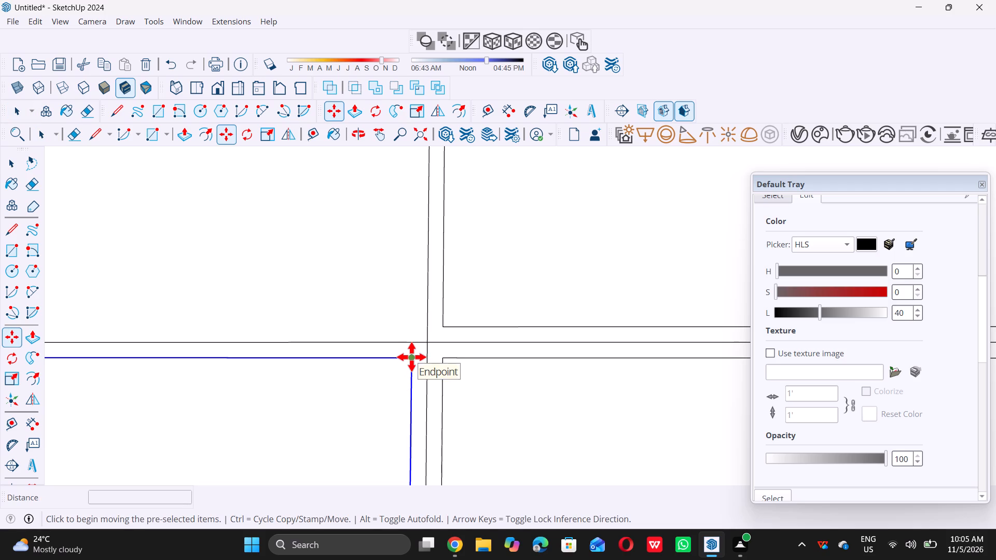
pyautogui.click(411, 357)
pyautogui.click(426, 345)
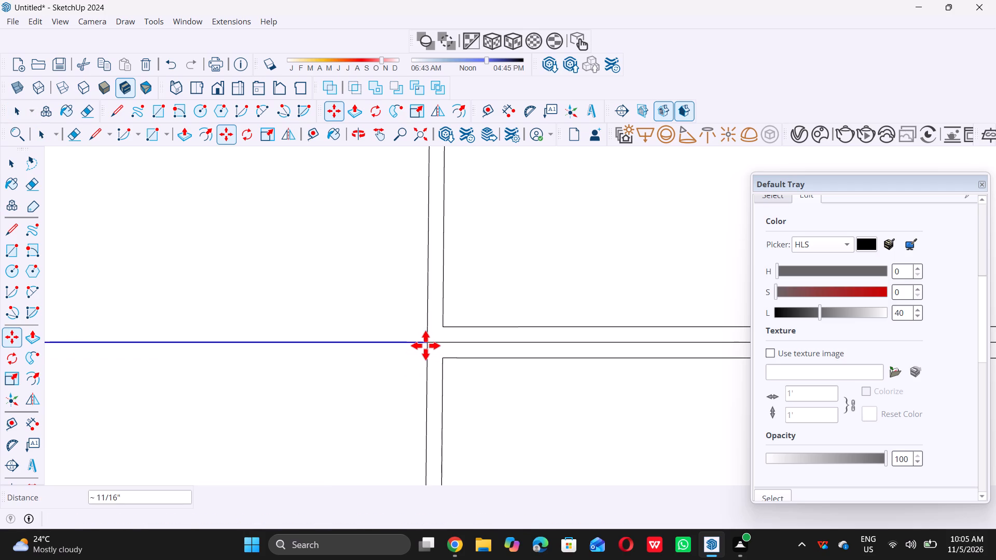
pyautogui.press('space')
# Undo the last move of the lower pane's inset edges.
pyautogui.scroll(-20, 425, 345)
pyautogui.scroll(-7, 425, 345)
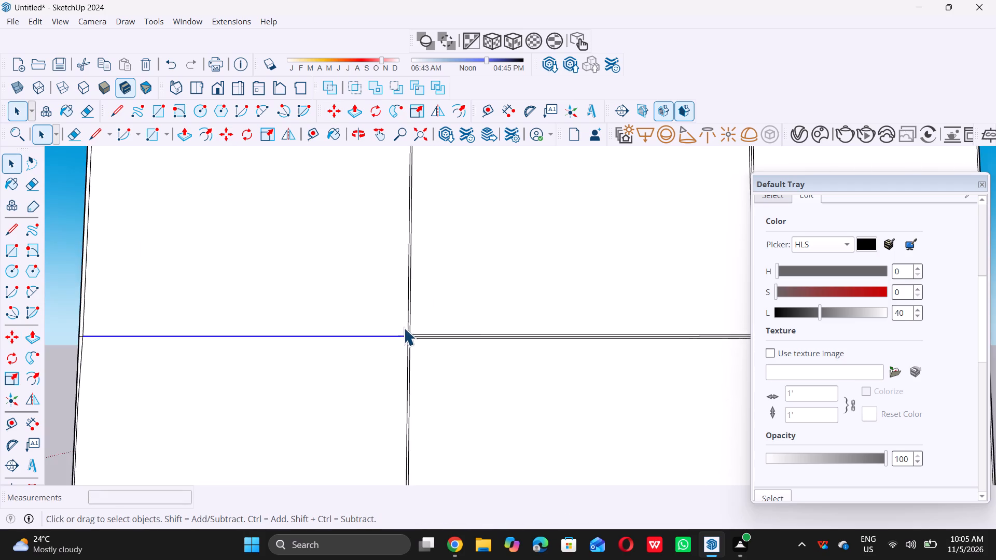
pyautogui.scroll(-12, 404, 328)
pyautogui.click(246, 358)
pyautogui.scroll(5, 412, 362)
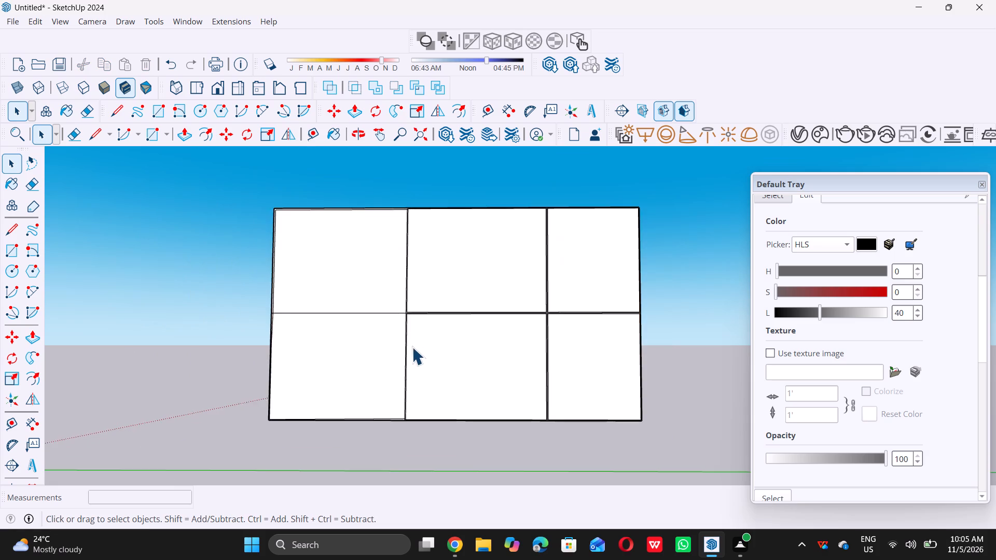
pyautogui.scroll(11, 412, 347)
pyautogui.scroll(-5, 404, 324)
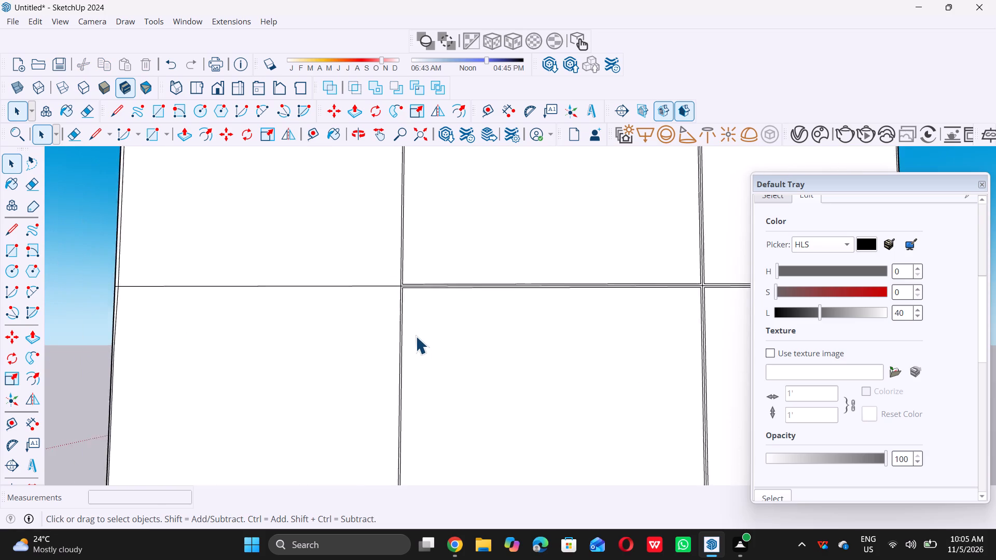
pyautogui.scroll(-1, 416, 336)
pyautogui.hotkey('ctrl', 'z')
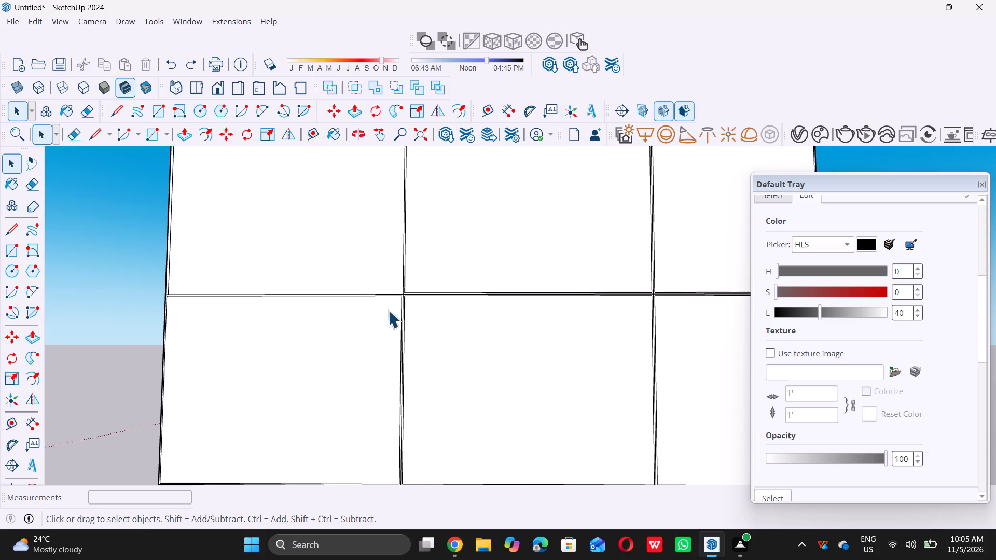
# Move the divider-side inset edge of the lower pane nearest the building frame 1/2" onto the vertical divider's centre line.
pyautogui.scroll(4, 388, 272)
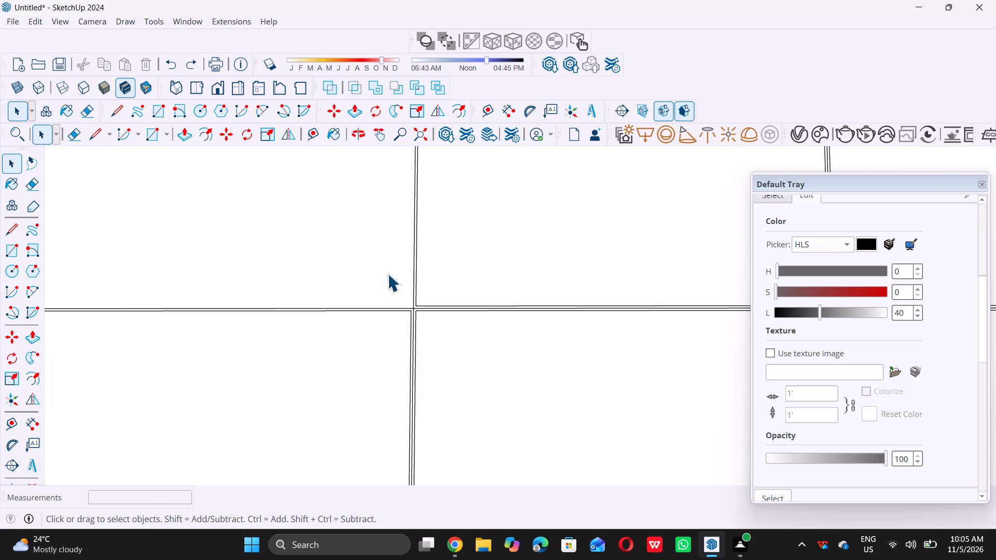
pyautogui.scroll(2, 388, 274)
pyautogui.scroll(6, 416, 332)
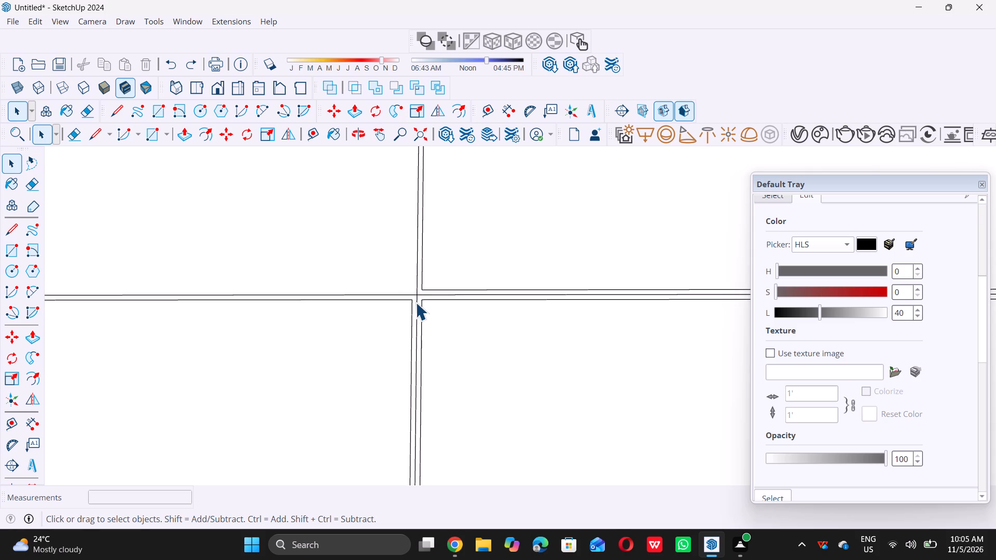
pyautogui.scroll(6, 416, 302)
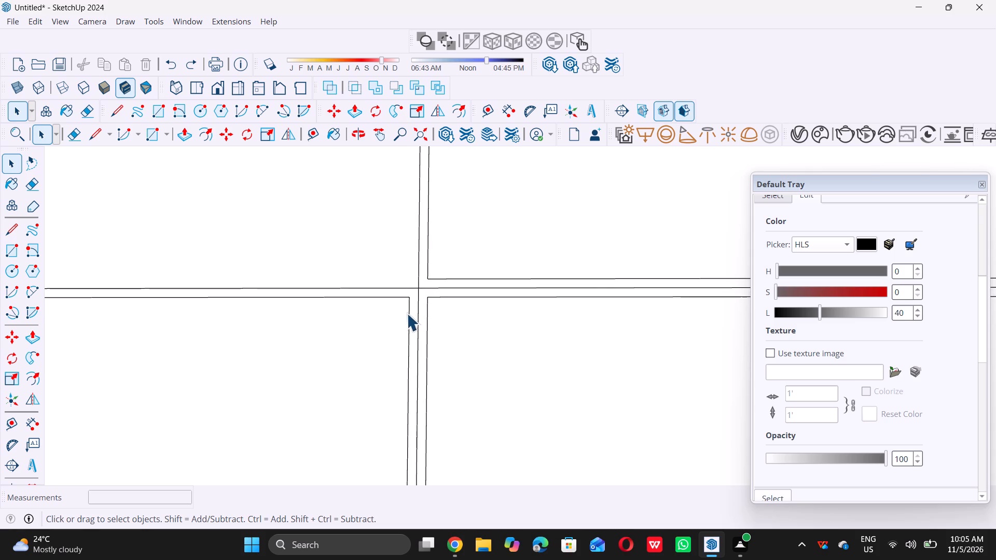
pyautogui.doubleClick(411, 316)
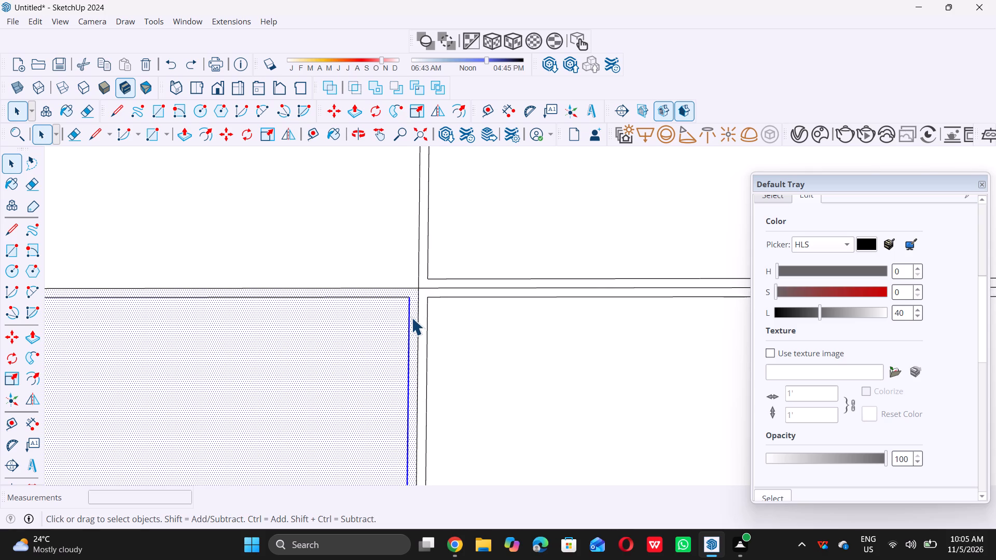
pyautogui.keyDown('shift'); pyautogui.click(380, 338); pyautogui.keyUp('shift')
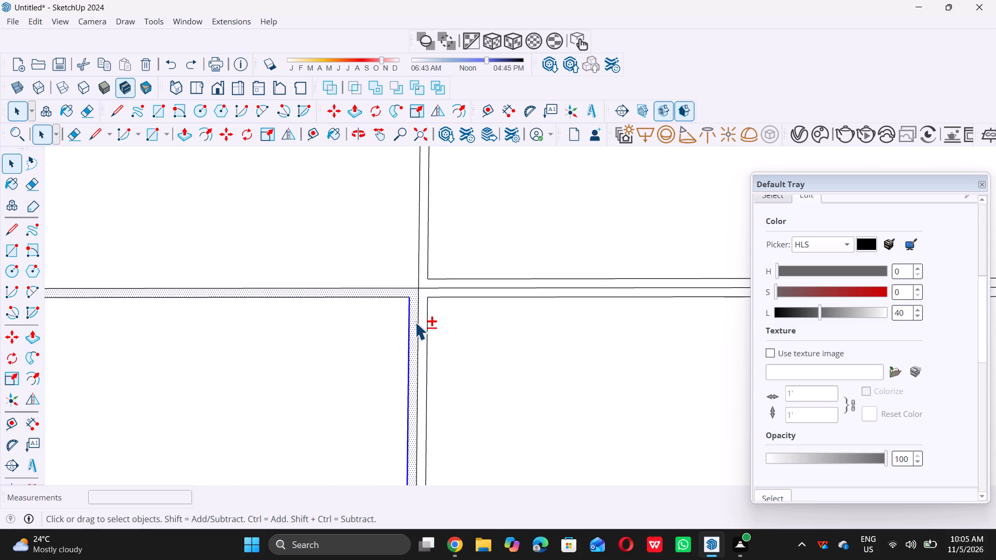
pyautogui.keyDown('shift'); pyautogui.click(415, 322); pyautogui.keyUp('shift')
pyautogui.press('m')
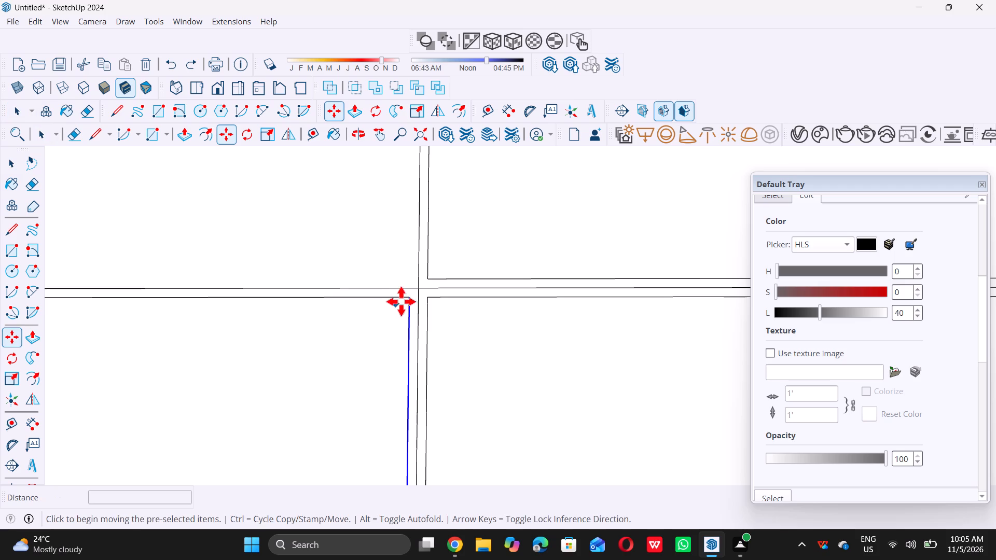
pyautogui.click(408, 299)
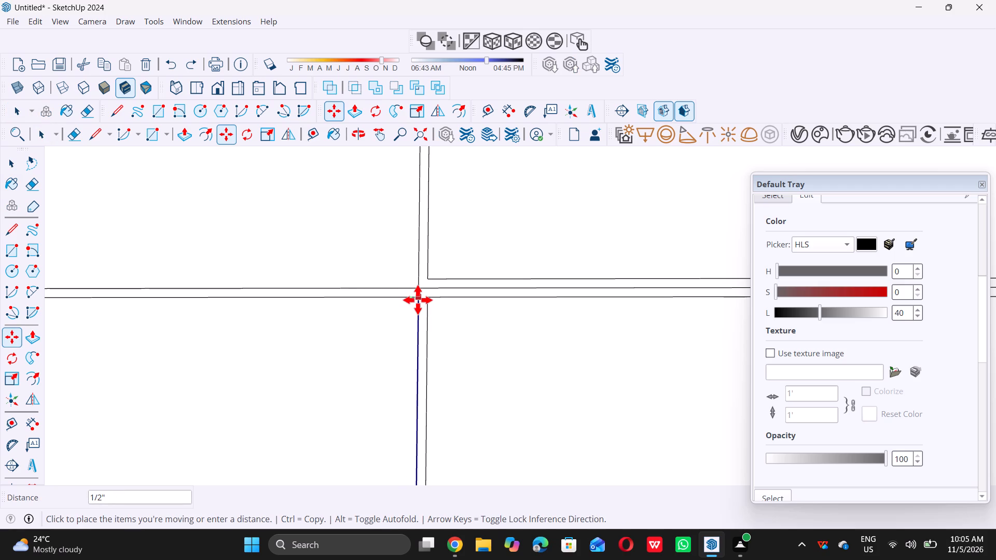
pyautogui.click(418, 300)
pyautogui.press('space')
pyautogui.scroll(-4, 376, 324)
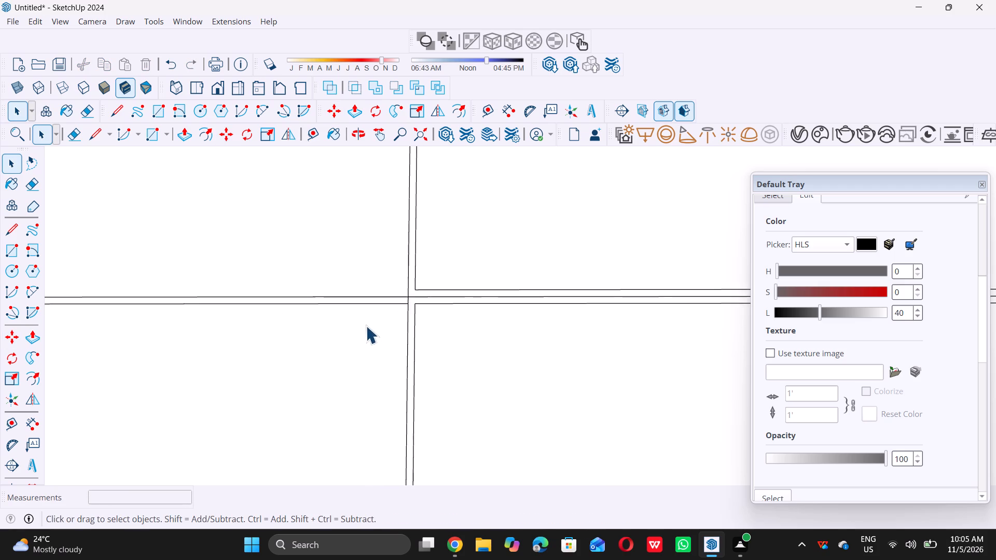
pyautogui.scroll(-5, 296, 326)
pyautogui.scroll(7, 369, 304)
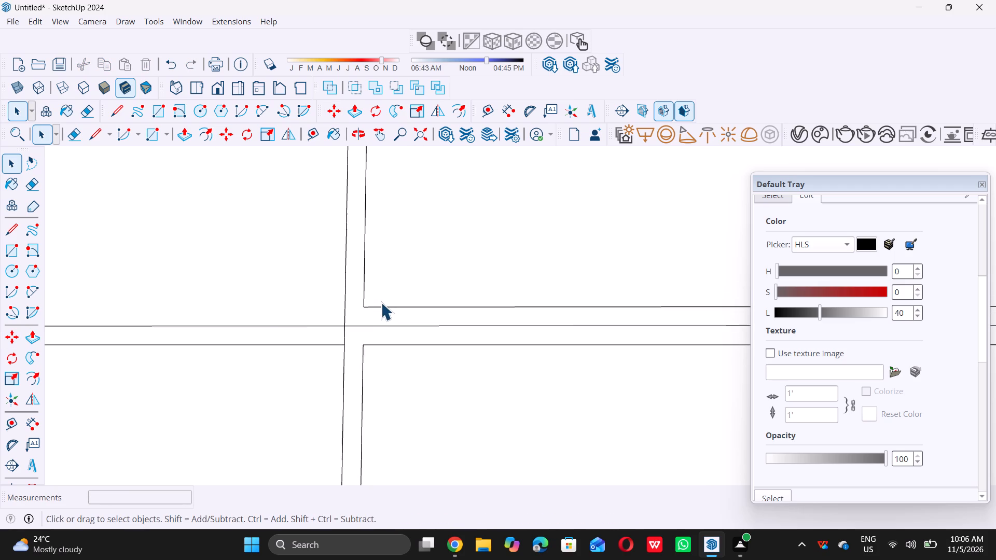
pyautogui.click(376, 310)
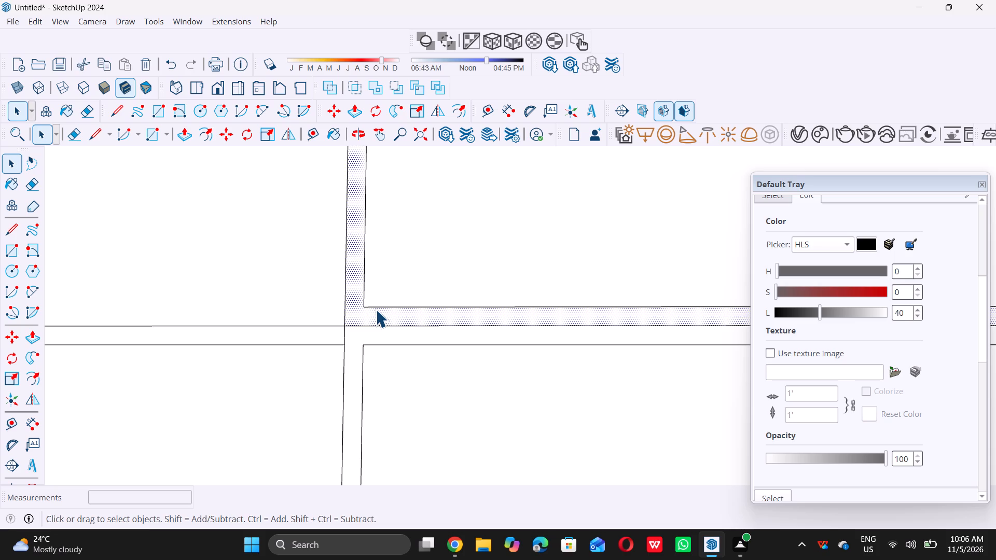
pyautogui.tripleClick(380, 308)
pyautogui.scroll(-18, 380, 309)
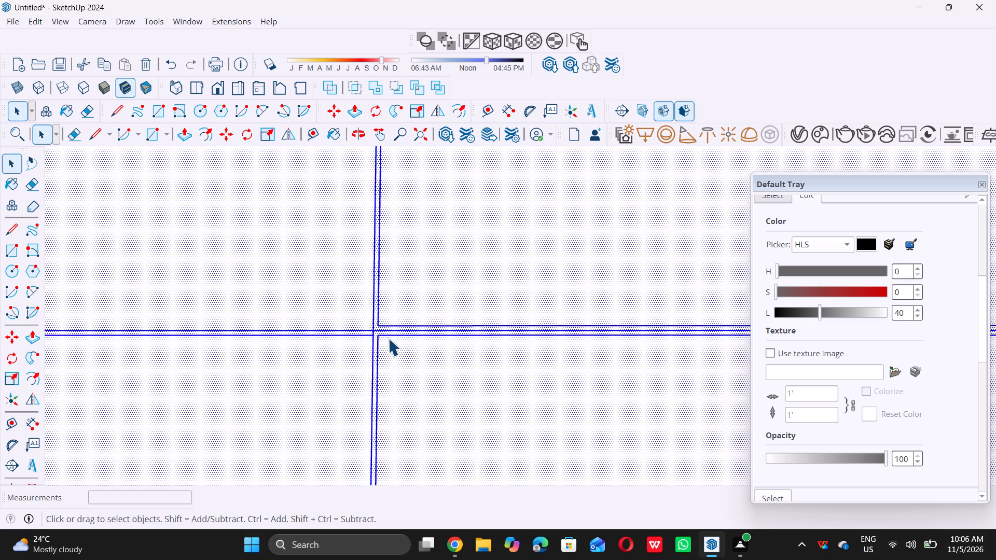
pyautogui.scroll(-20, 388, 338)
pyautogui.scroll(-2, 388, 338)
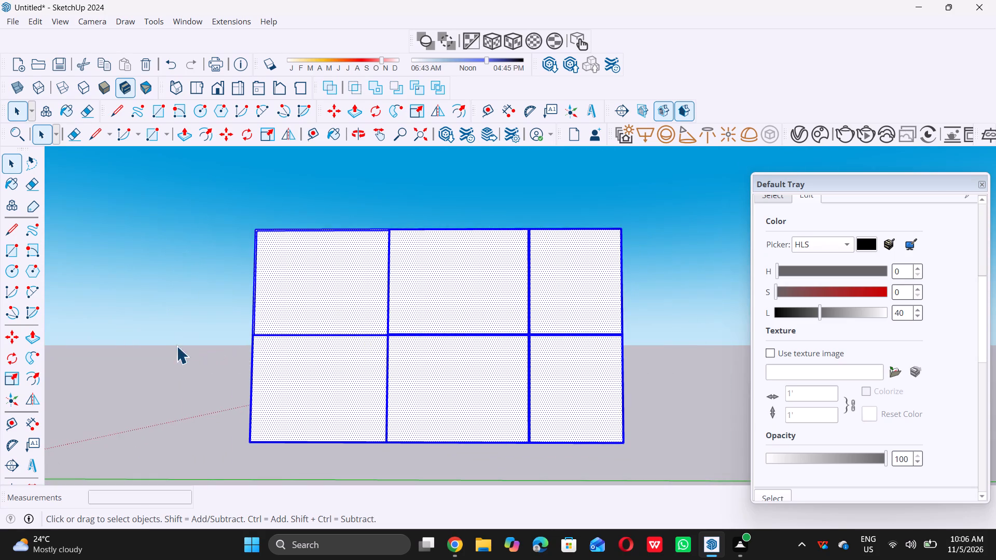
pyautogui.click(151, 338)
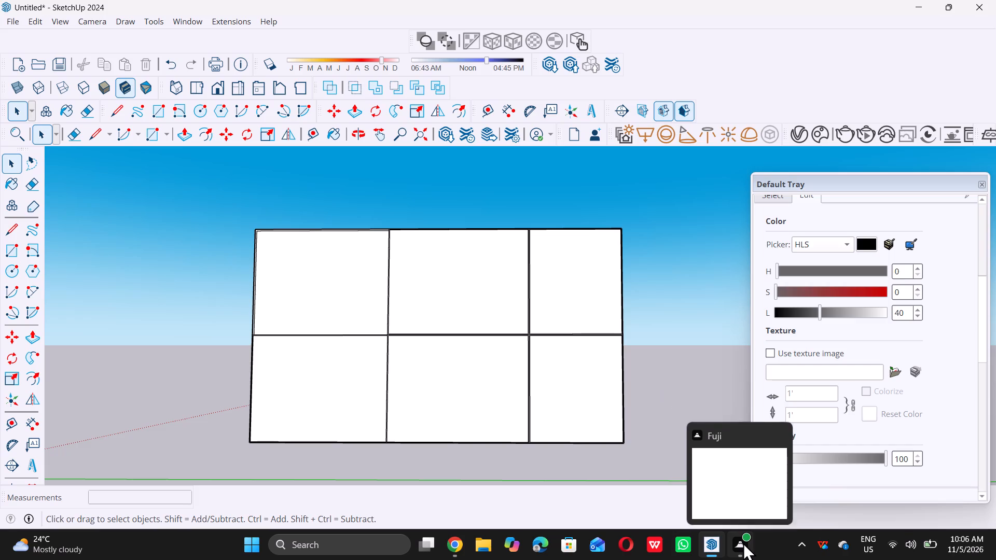
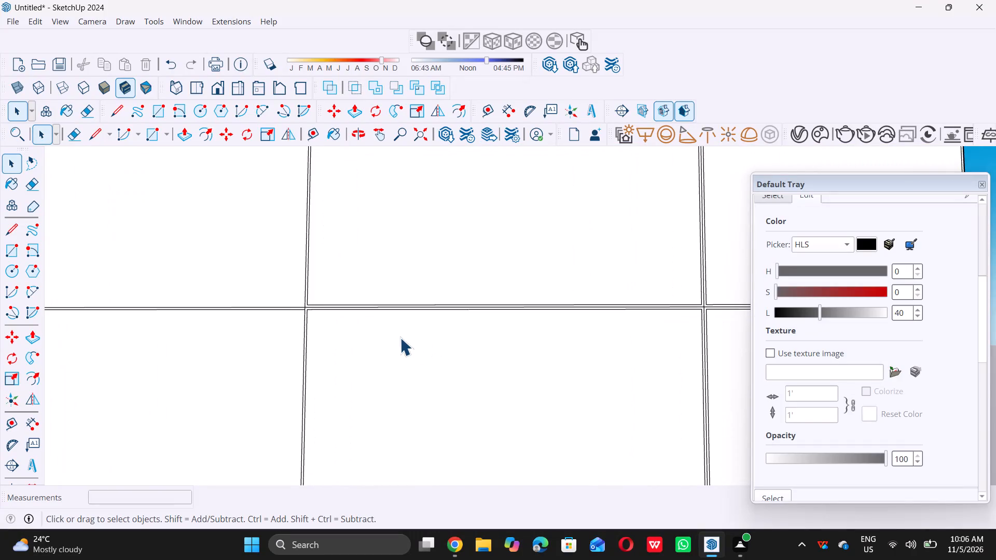
# Move the bottom inset edge of the upper middle pane 1/2" down onto the horizontal divider's centre line.
pyautogui.scroll(6, 289, 301)
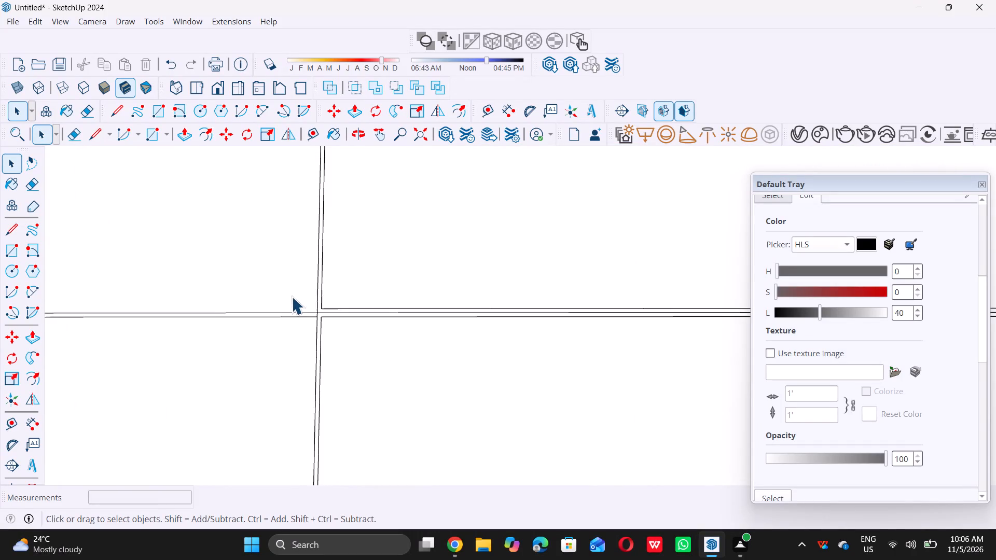
pyautogui.scroll(15, 292, 297)
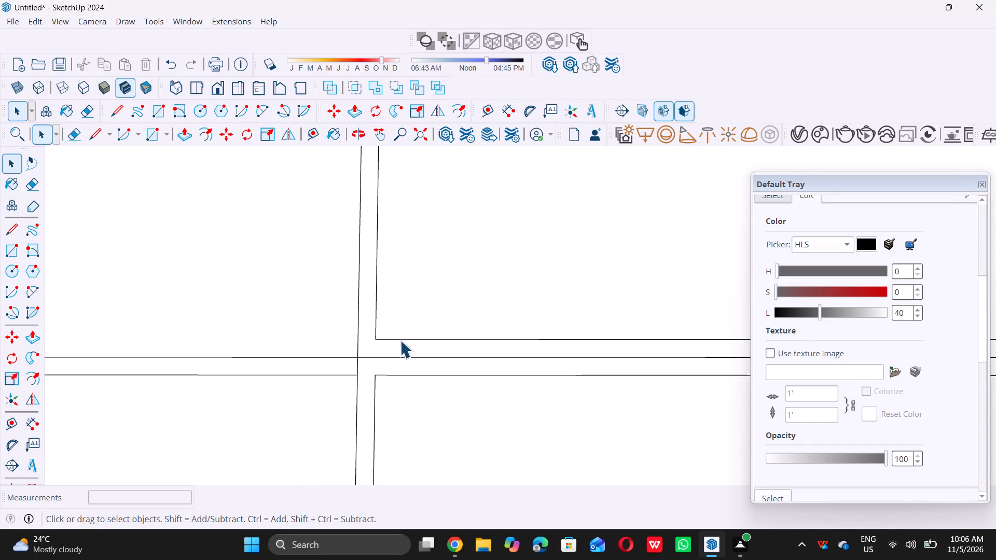
pyautogui.click(402, 341)
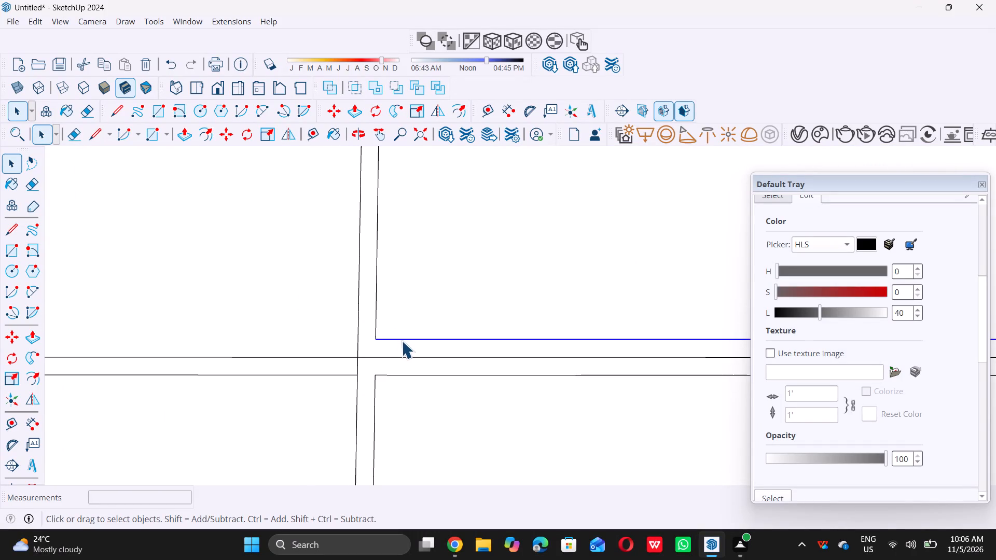
pyautogui.press('m')
pyautogui.click(375, 340)
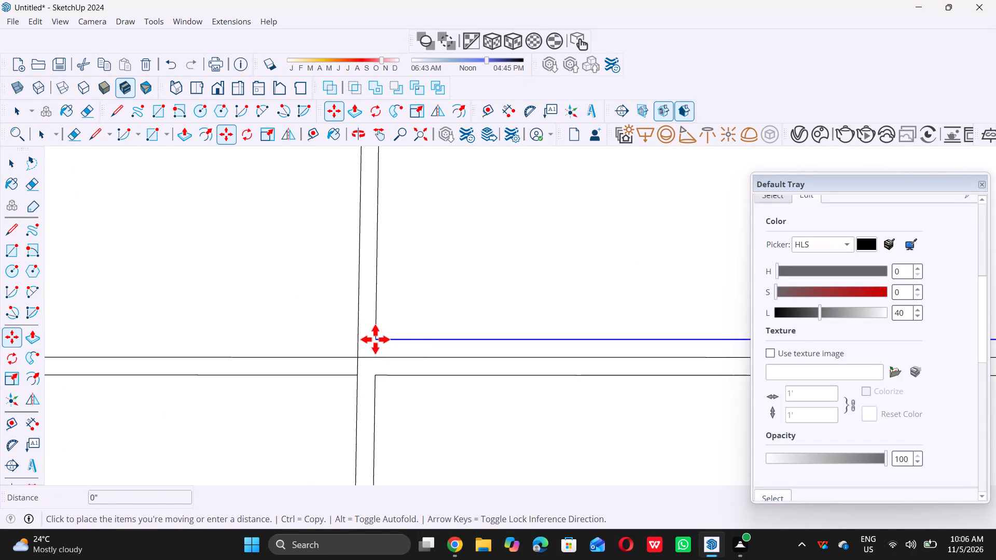
pyautogui.click(376, 358)
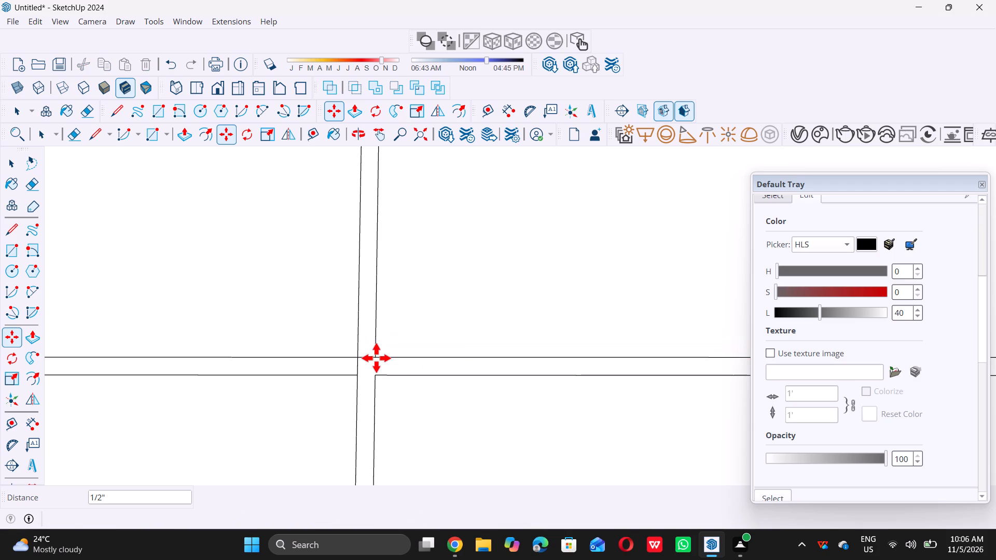
pyautogui.press('space')
# Move the bottom and divider-side inset edges of the narrow end column's upper pane about 11/16" to the dividers' centre-line intersection.
pyautogui.scroll(-18, 335, 326)
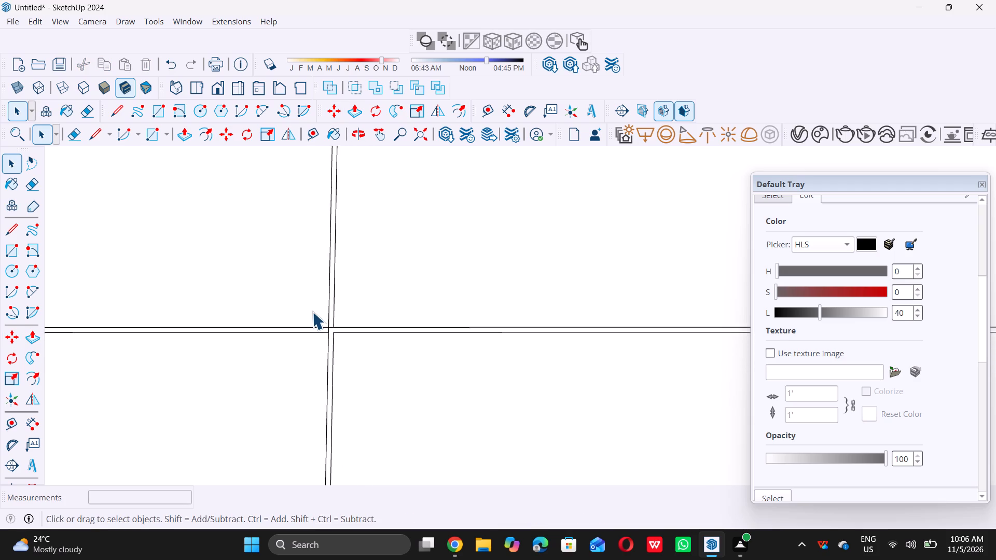
pyautogui.scroll(-18, 312, 312)
pyautogui.scroll(-4, 302, 318)
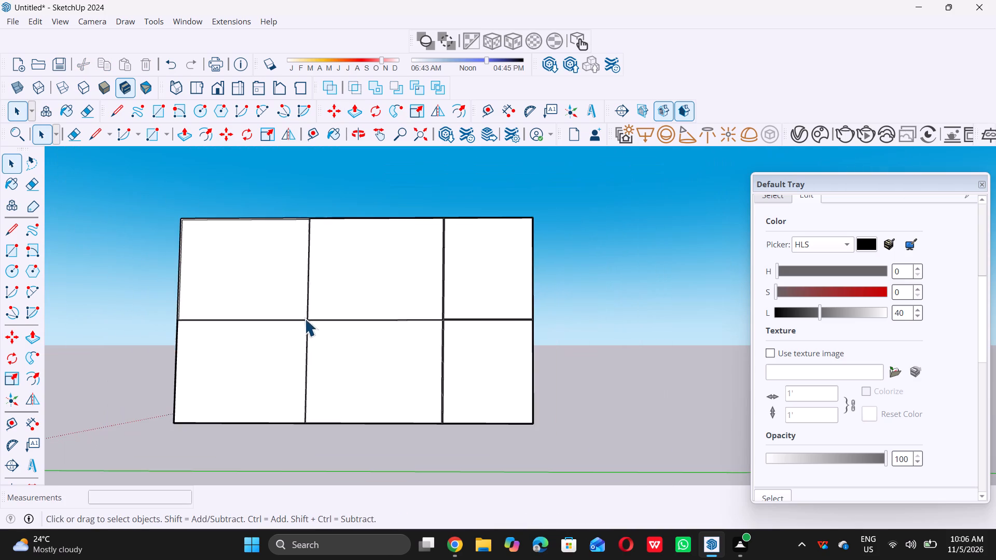
pyautogui.scroll(6, 507, 300)
pyautogui.scroll(6, 394, 322)
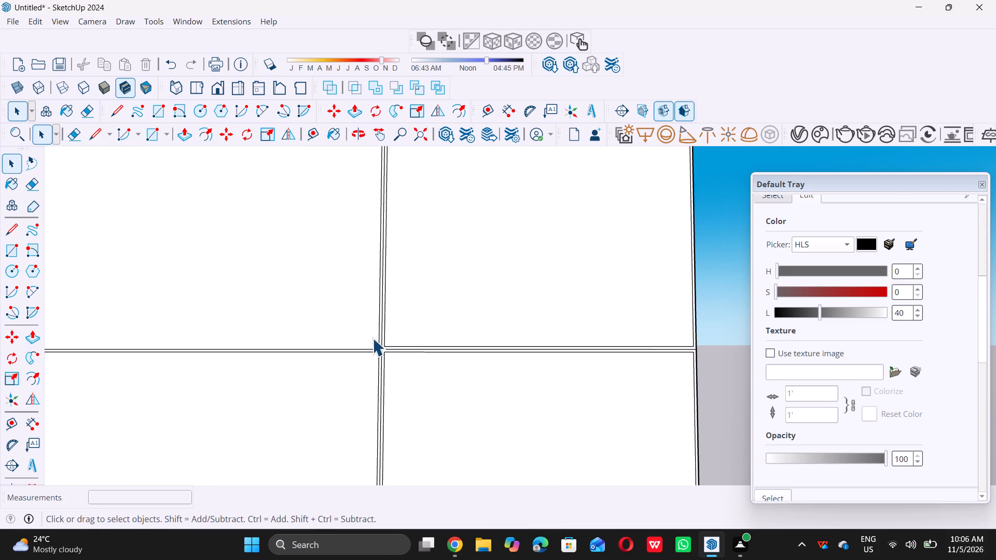
pyautogui.scroll(15, 372, 339)
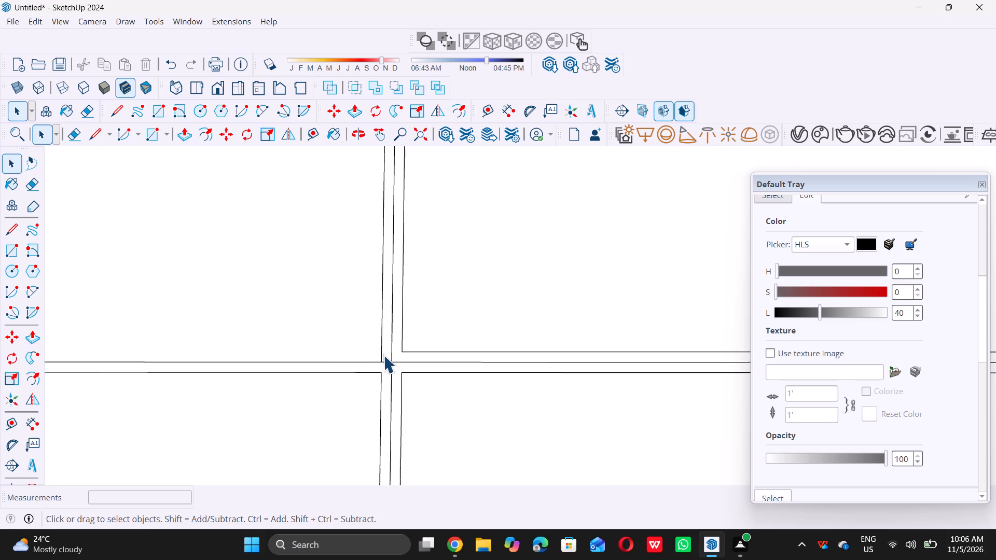
pyautogui.scroll(3, 383, 355)
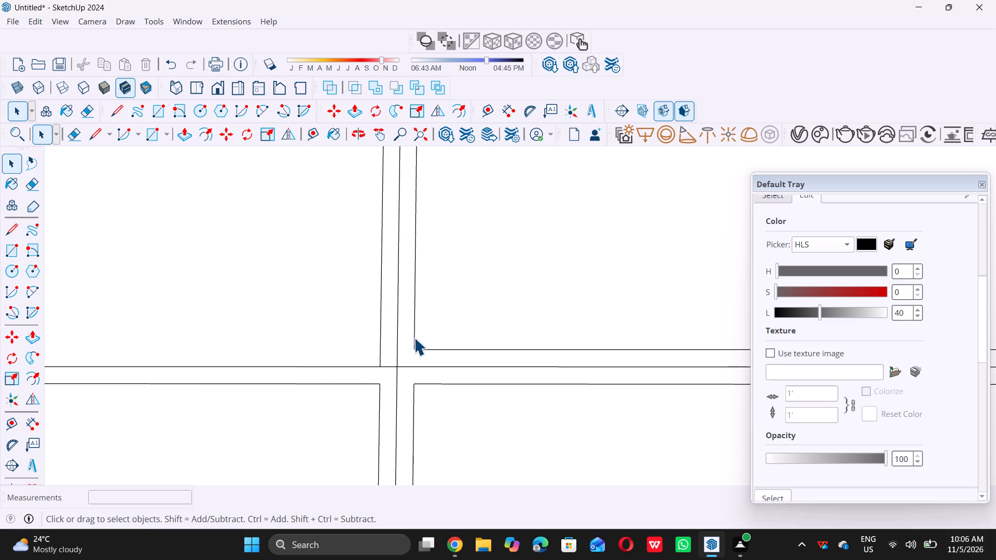
pyautogui.doubleClick(414, 338)
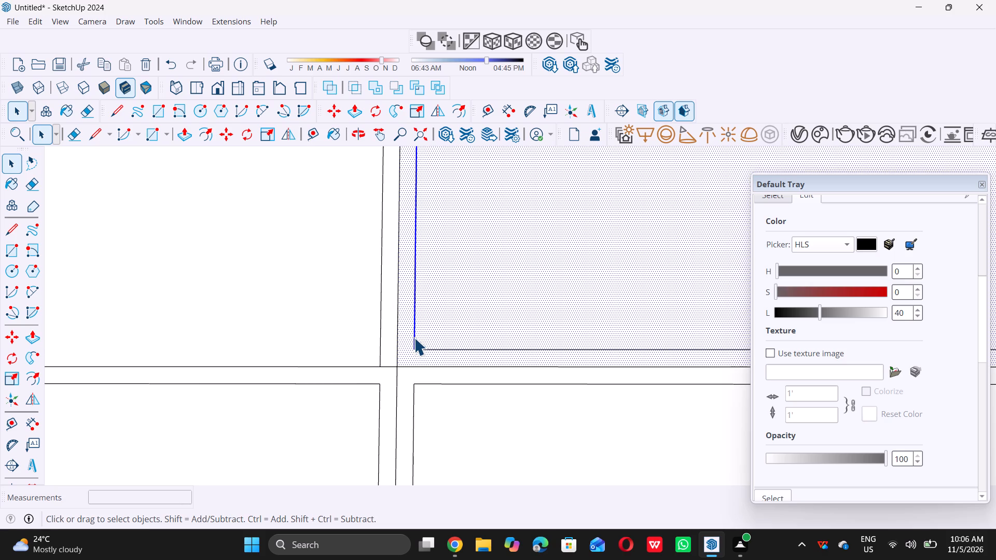
pyautogui.scroll(-2, 414, 338)
pyautogui.keyDown('shift'); pyautogui.click(454, 325); pyautogui.keyUp('shift')
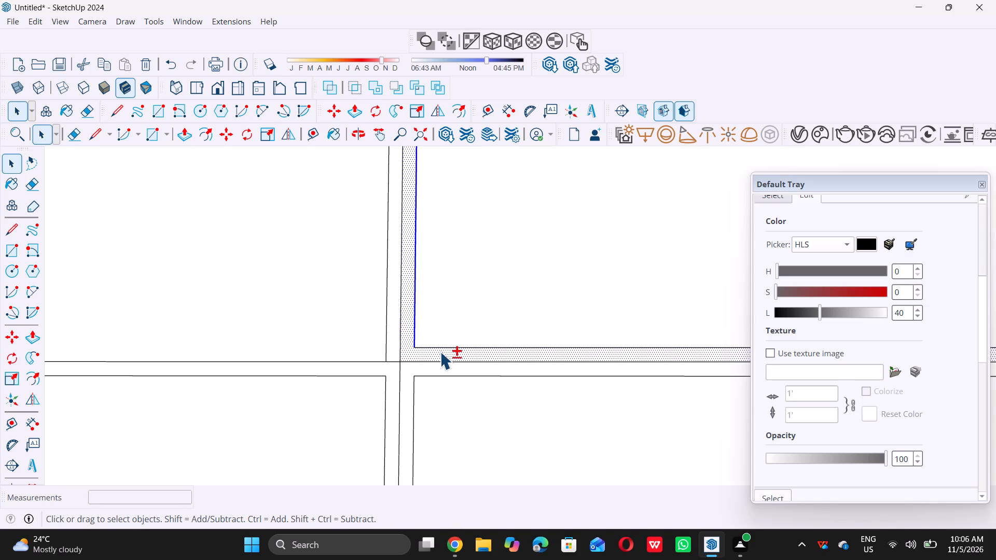
pyautogui.keyDown('shift'); pyautogui.click(440, 352); pyautogui.keyUp('shift')
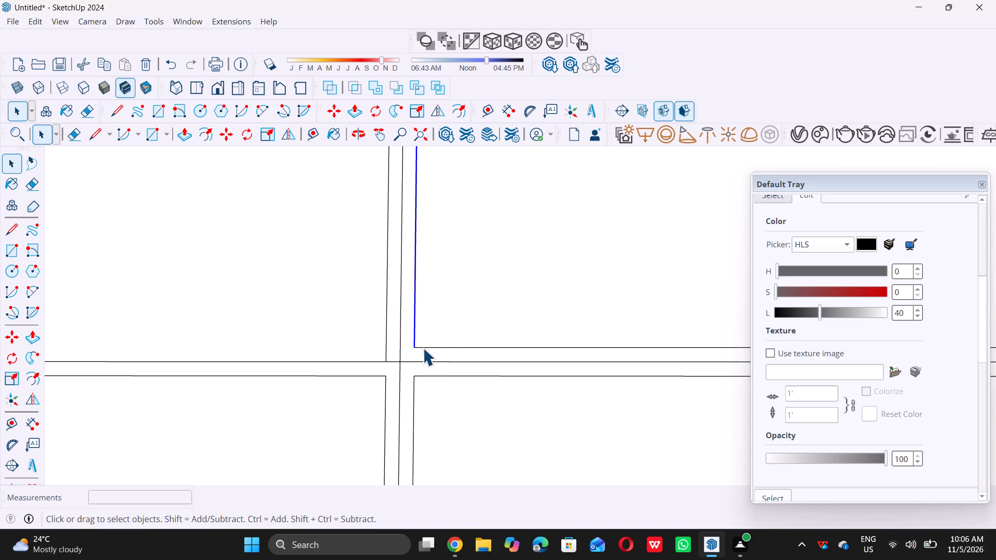
pyautogui.doubleClick(423, 348)
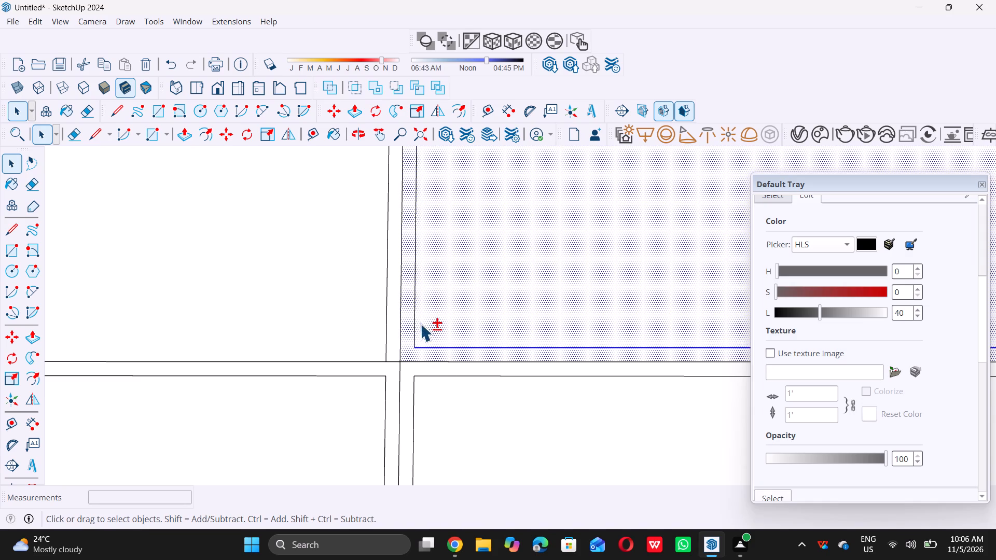
pyautogui.keyDown('shift'); pyautogui.click(413, 322); pyautogui.keyUp('shift')
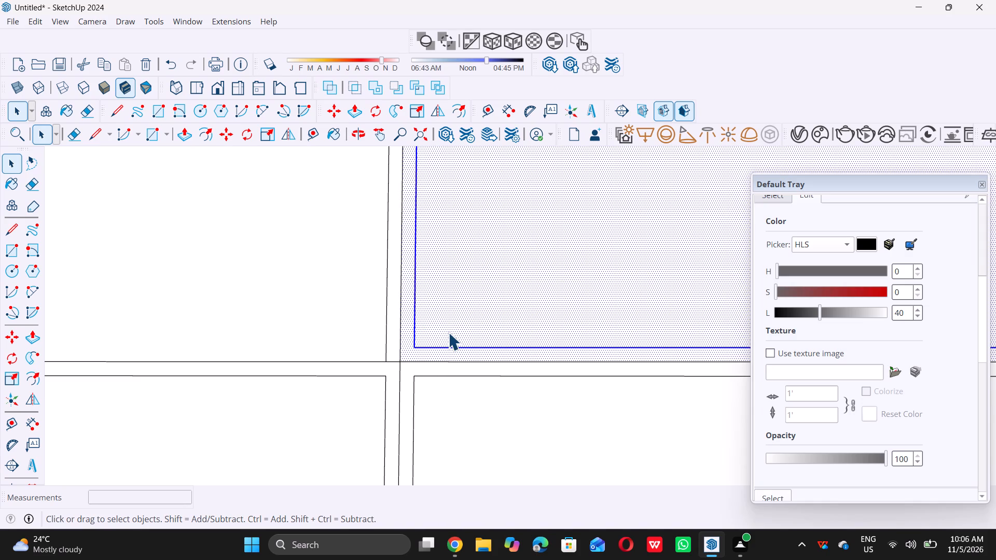
pyautogui.keyDown('shift'); pyautogui.click(448, 332); pyautogui.keyUp('shift')
pyautogui.keyDown('shift'); pyautogui.click(422, 353); pyautogui.keyUp('shift')
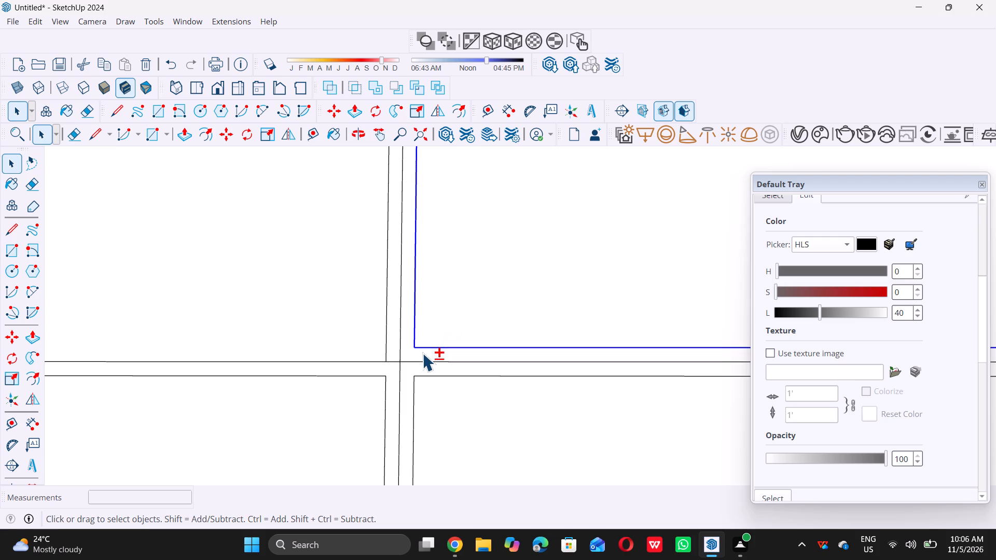
pyautogui.press('m')
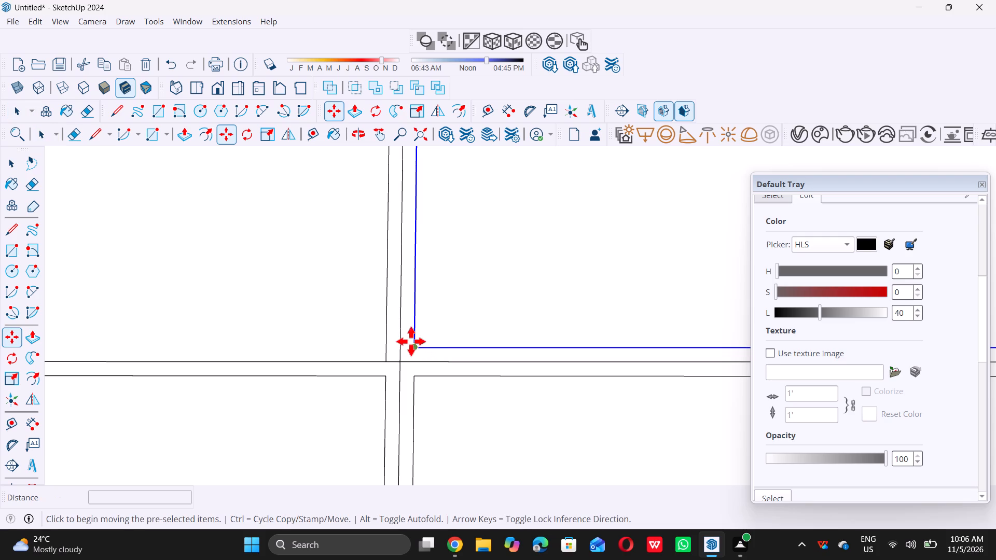
pyautogui.click(413, 346)
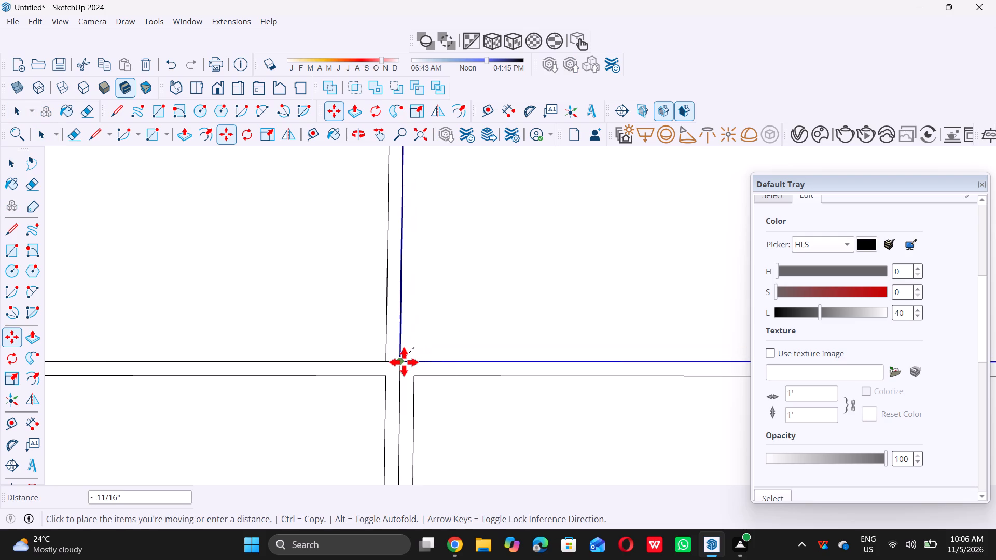
pyautogui.click(404, 362)
pyautogui.press('space')
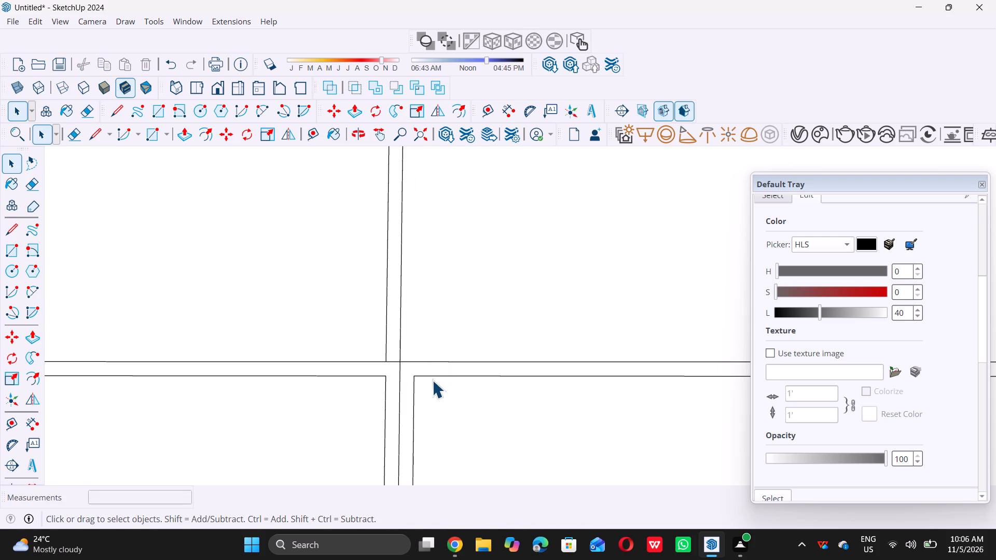
# Move the divider-side inset edge of the narrow end column's lower pane 1/2" onto the vertical divider's centre line.
pyautogui.click(413, 385)
pyautogui.press('m')
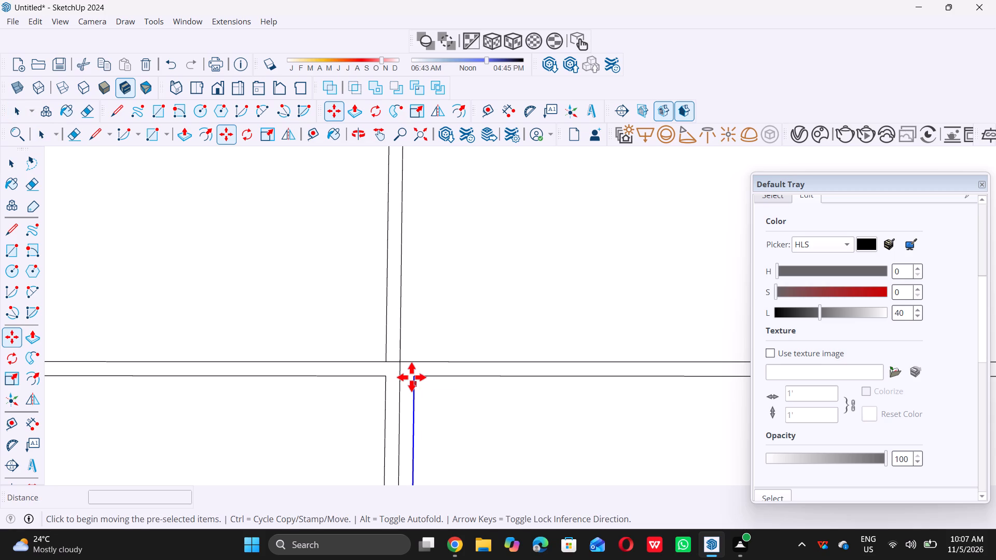
pyautogui.click(411, 376)
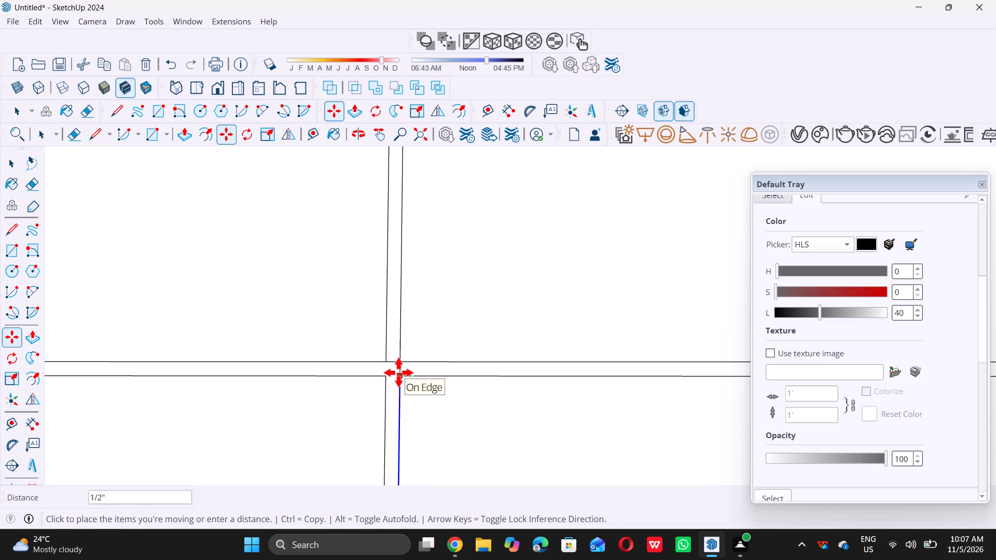
pyautogui.click(398, 372)
pyautogui.press('space')
# Erase the leftover centre-line segments inside the divider crossing beside the narrow end column.
pyautogui.press('e')
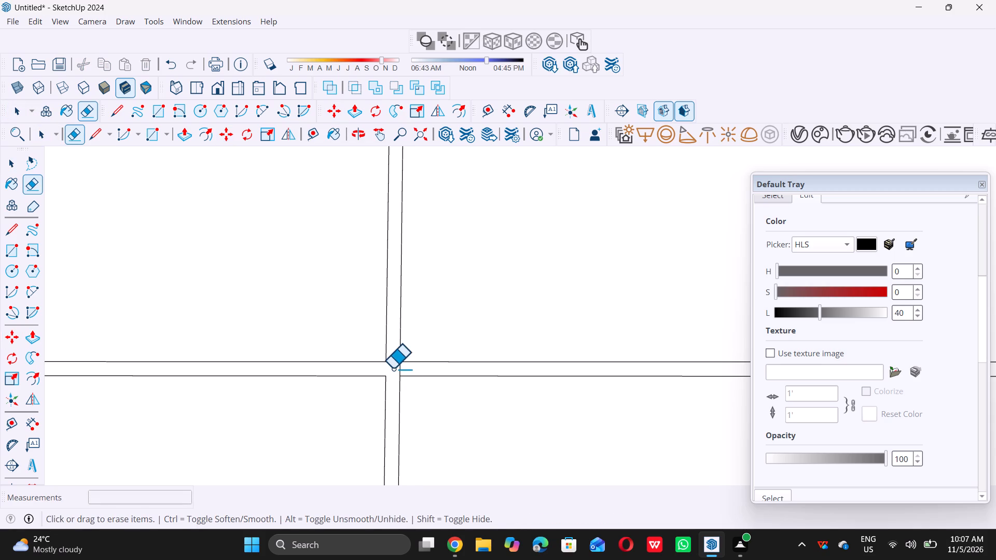
pyautogui.scroll(6, 393, 367)
pyautogui.click(394, 356)
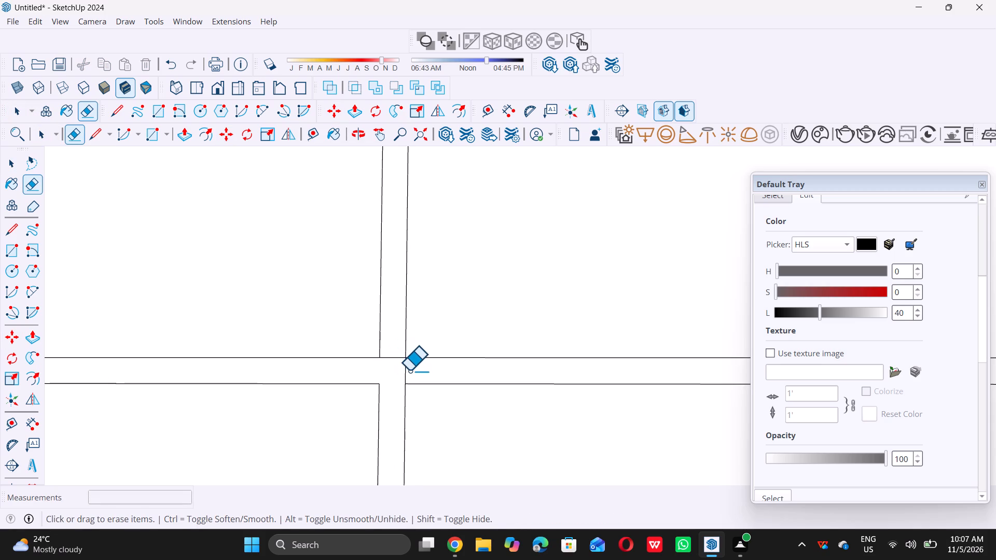
pyautogui.click(406, 372)
pyautogui.click(396, 357)
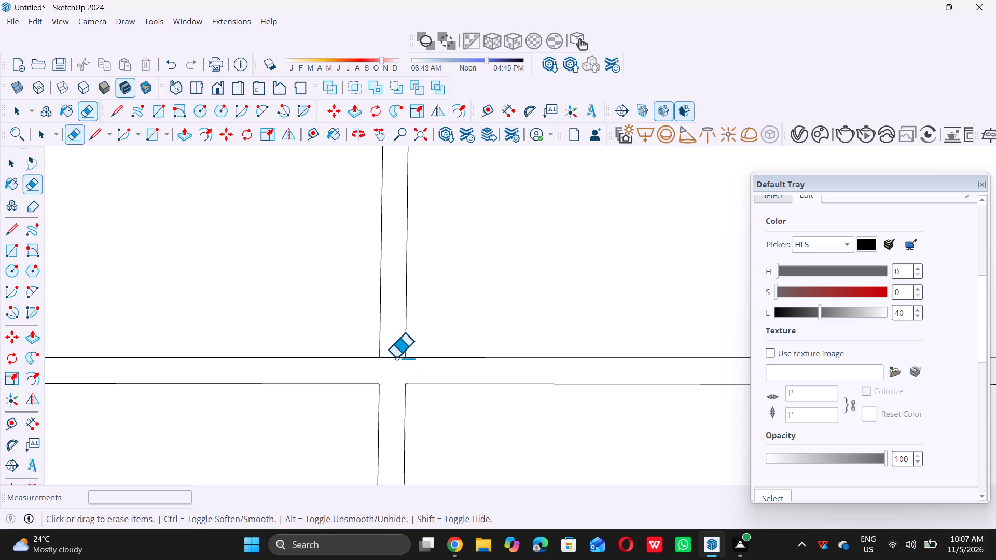
pyautogui.click(395, 357)
pyautogui.press('space')
# Erase the leftover horizontal divider segment between the narrow end column's upper inset corner and the panel's outer edge.
pyautogui.scroll(-11, 396, 357)
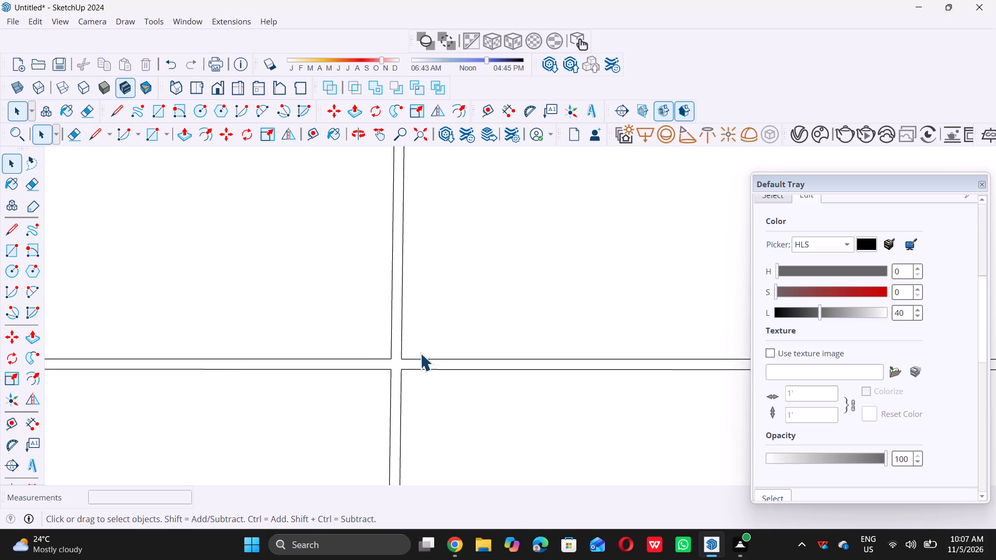
pyautogui.scroll(-20, 420, 353)
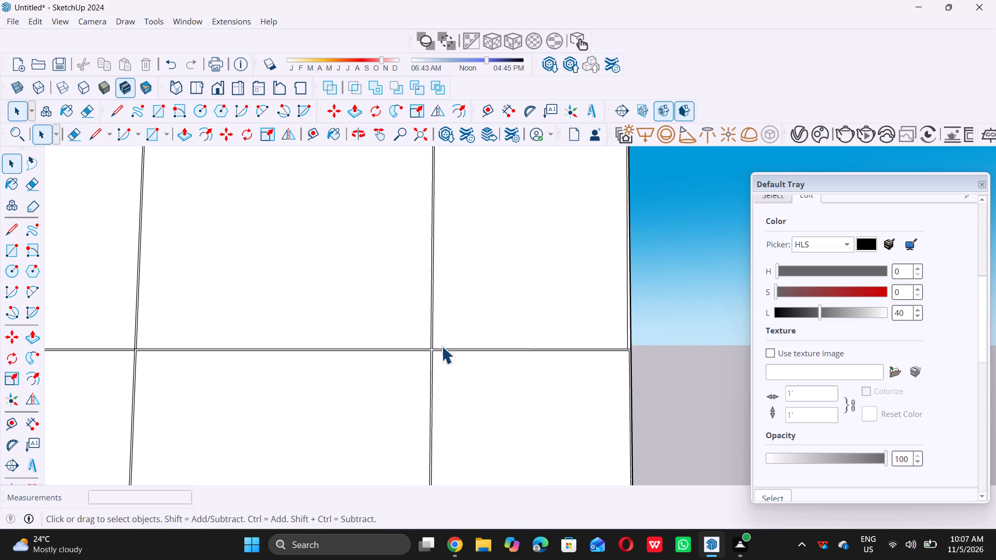
pyautogui.scroll(-3, 441, 346)
pyautogui.scroll(6, 583, 355)
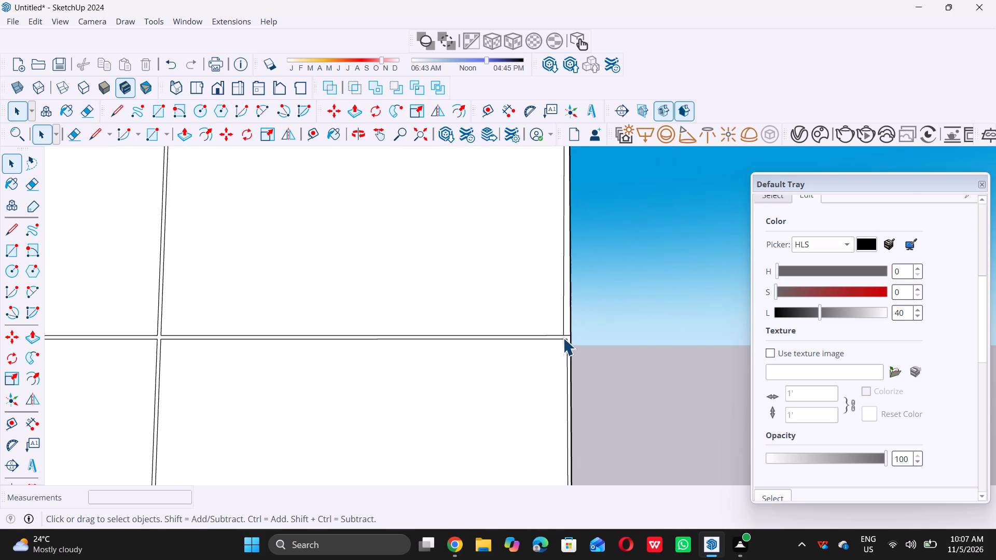
pyautogui.scroll(14, 563, 337)
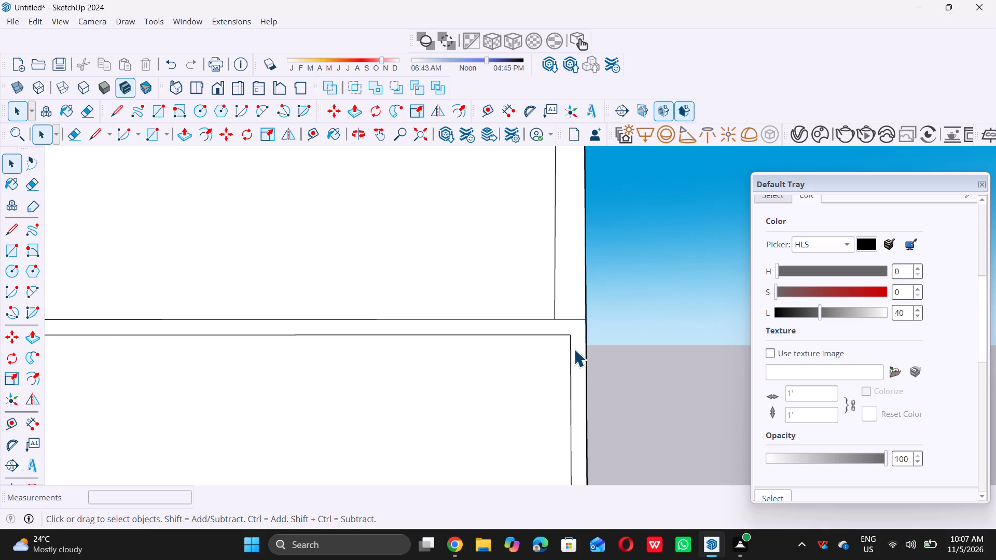
pyautogui.press('e')
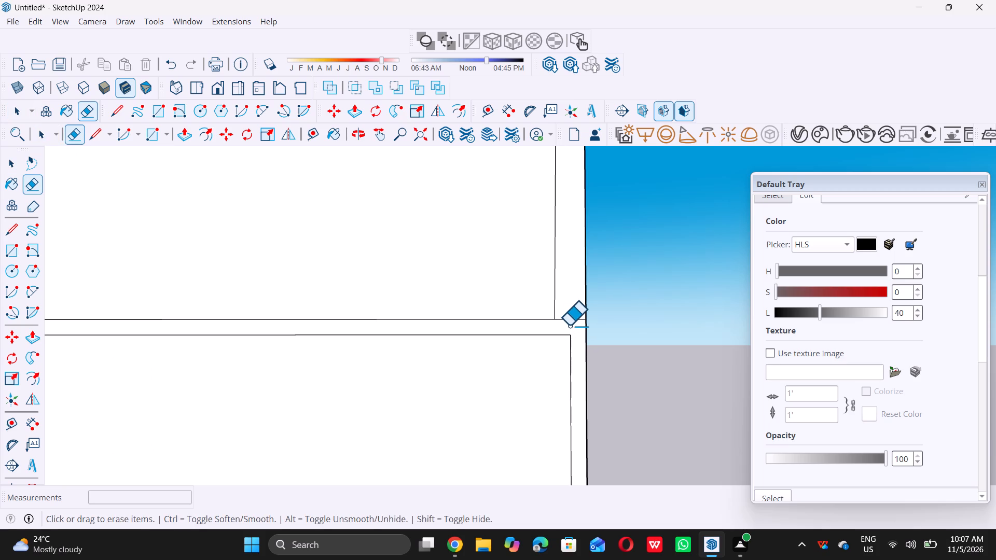
pyautogui.scroll(-17, 573, 339)
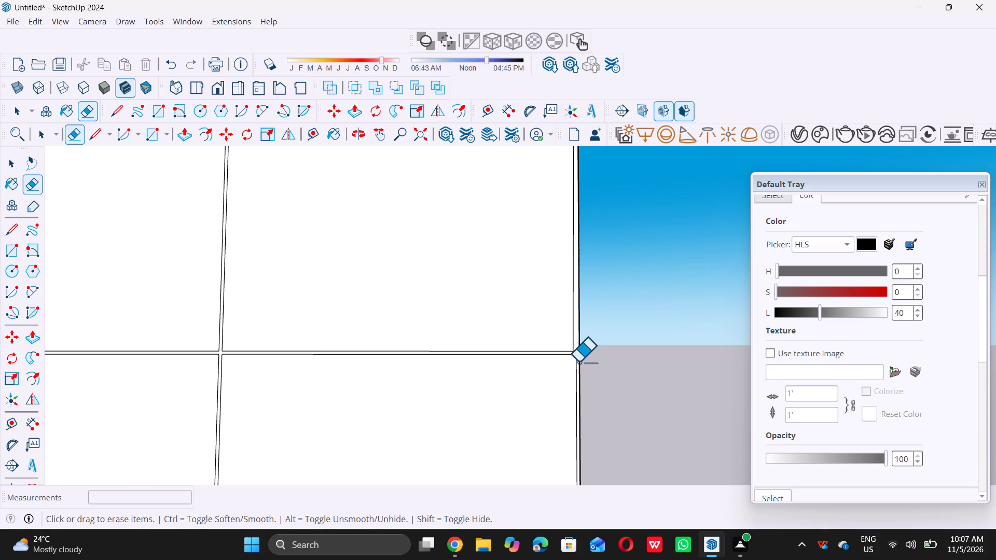
pyautogui.scroll(8, 578, 361)
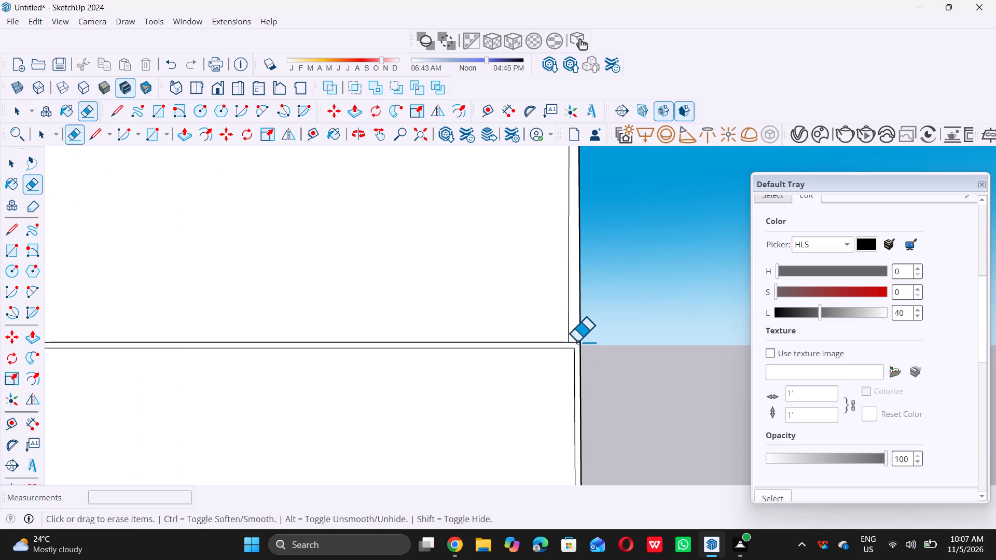
pyautogui.scroll(4, 577, 341)
pyautogui.click(570, 343)
pyautogui.scroll(-4, 576, 342)
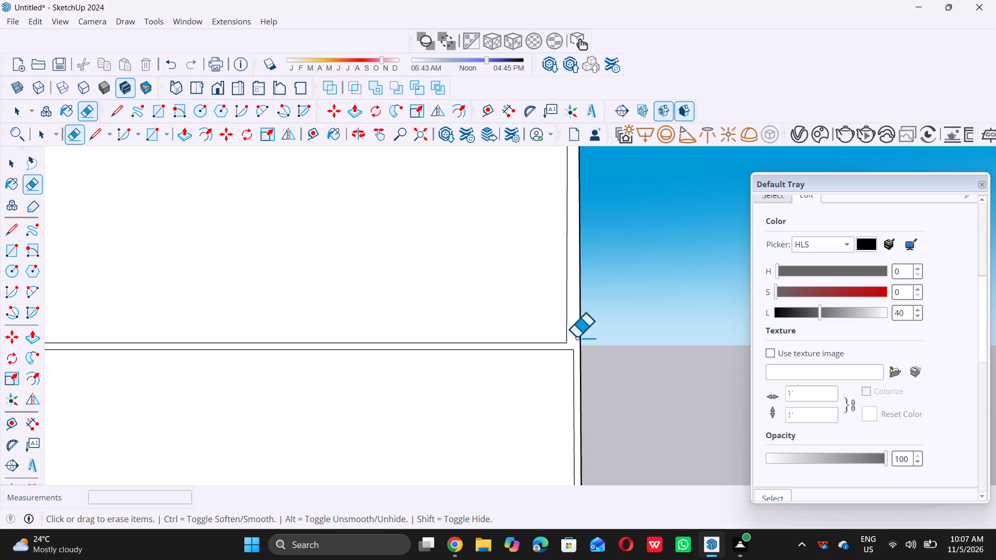
pyautogui.scroll(-9, 576, 337)
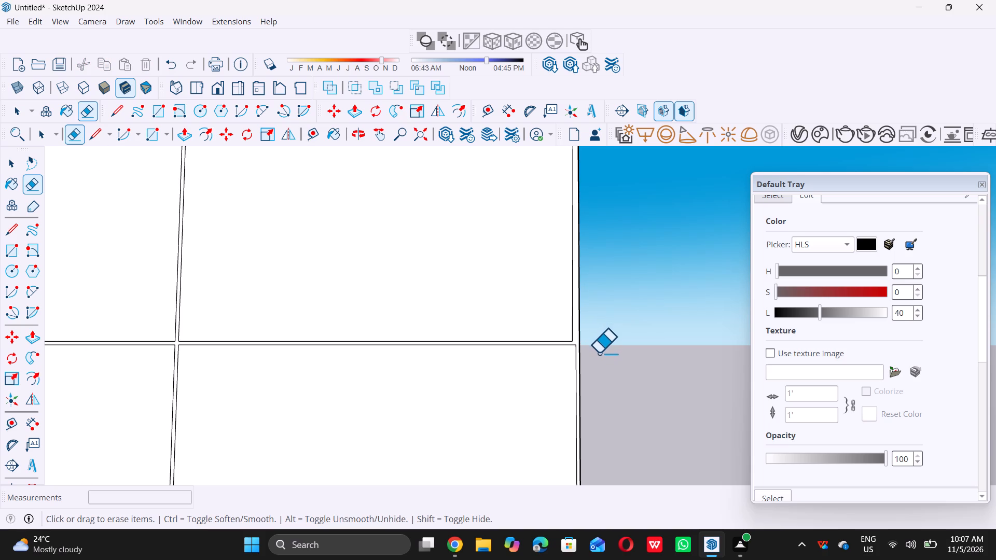
pyautogui.press('space')
# Draw a line about 5' 5 3/4" long from the narrow end column's lower-pane outer inset corner up to the upper pane's top outer inset corner.
pyautogui.press('l')
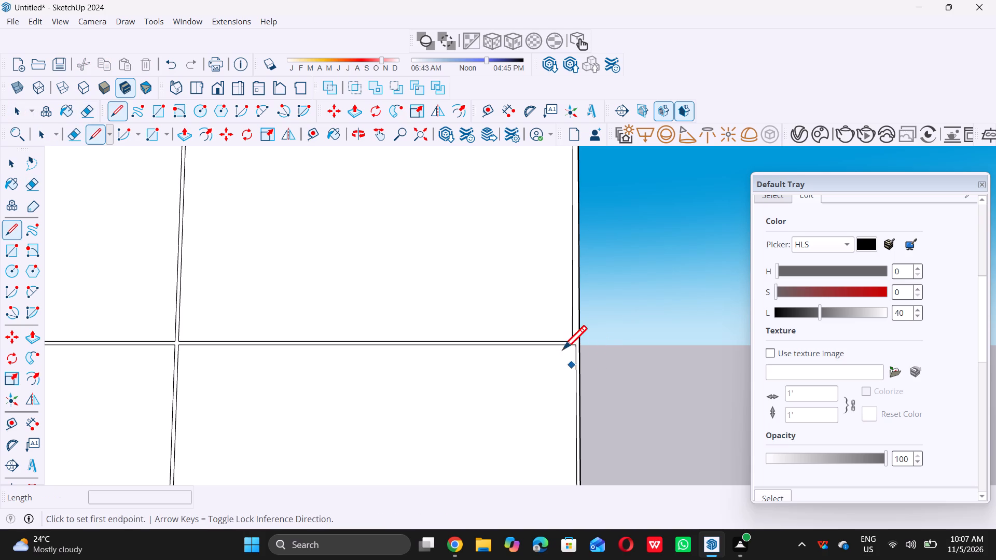
pyautogui.scroll(15, 565, 340)
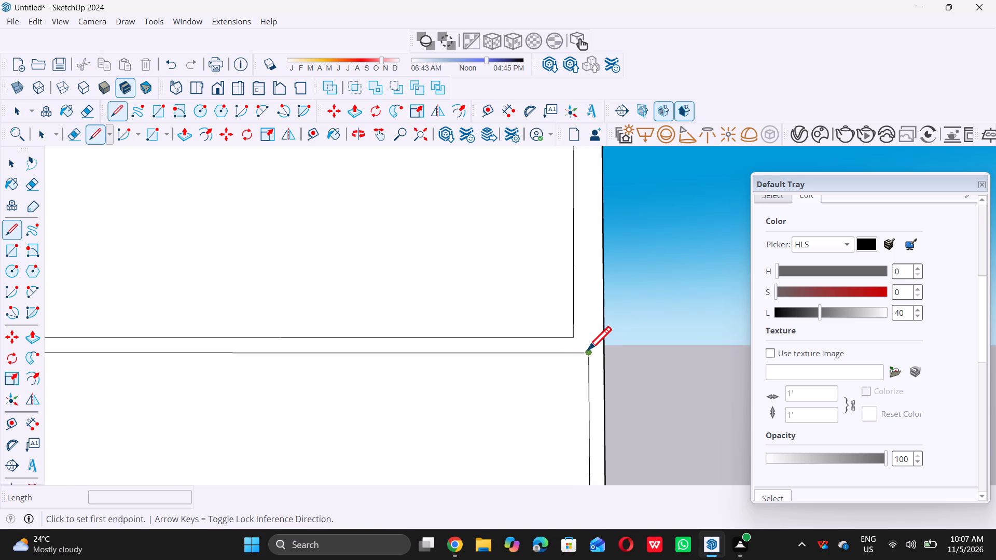
pyautogui.click(589, 353)
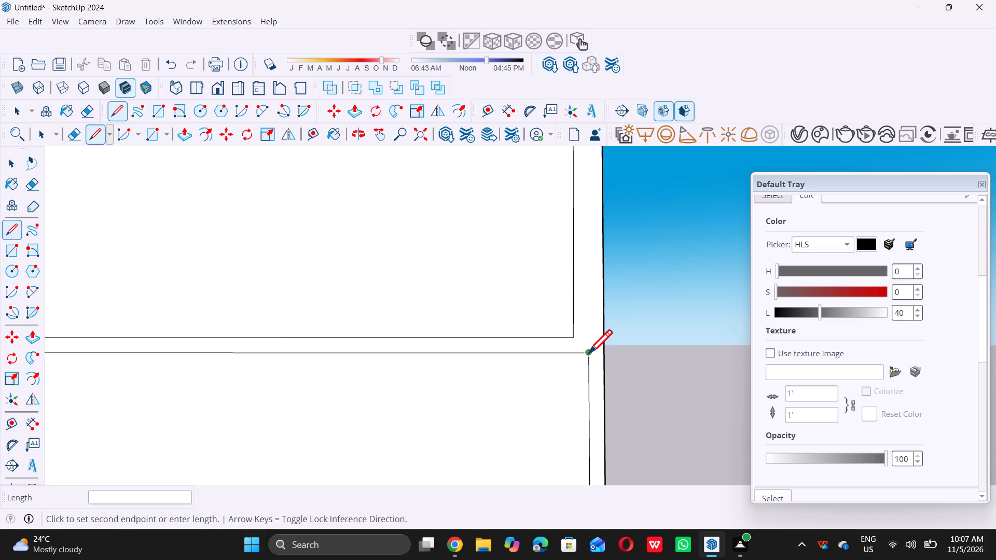
pyautogui.scroll(-20, 588, 353)
pyautogui.scroll(-9, 588, 353)
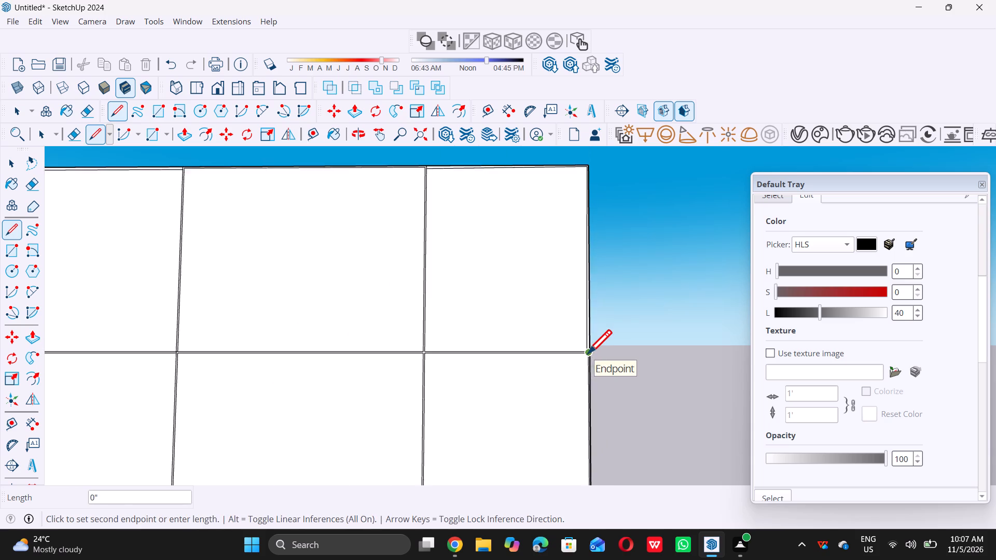
pyautogui.scroll(-2, 588, 353)
pyautogui.scroll(6, 588, 231)
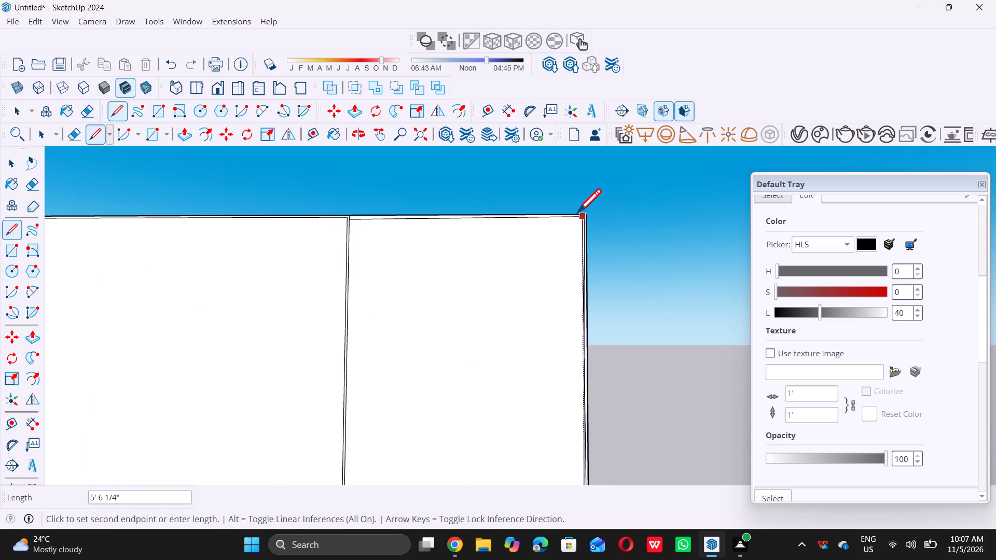
pyautogui.scroll(7, 577, 212)
pyautogui.scroll(-7, 587, 238)
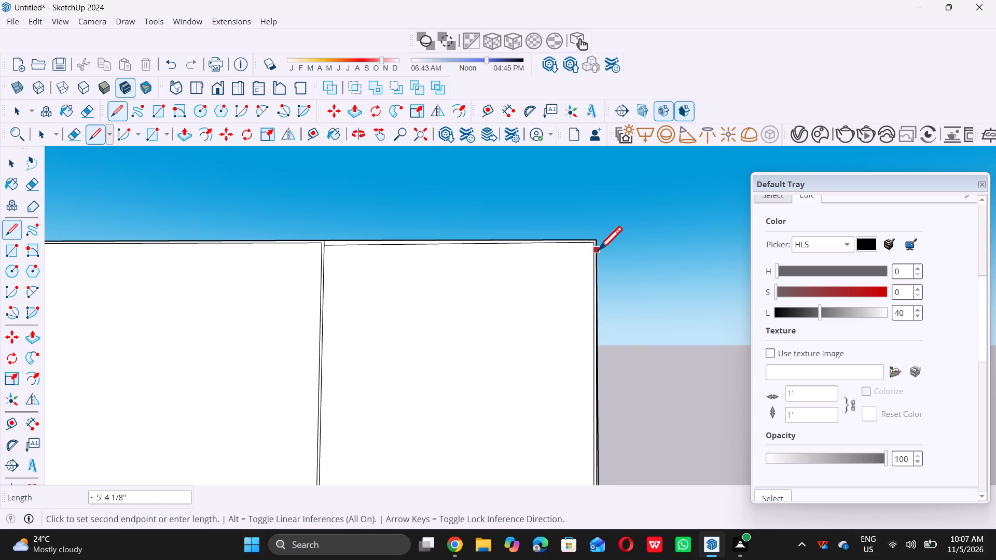
pyautogui.scroll(6, 598, 250)
pyautogui.scroll(-5, 493, 251)
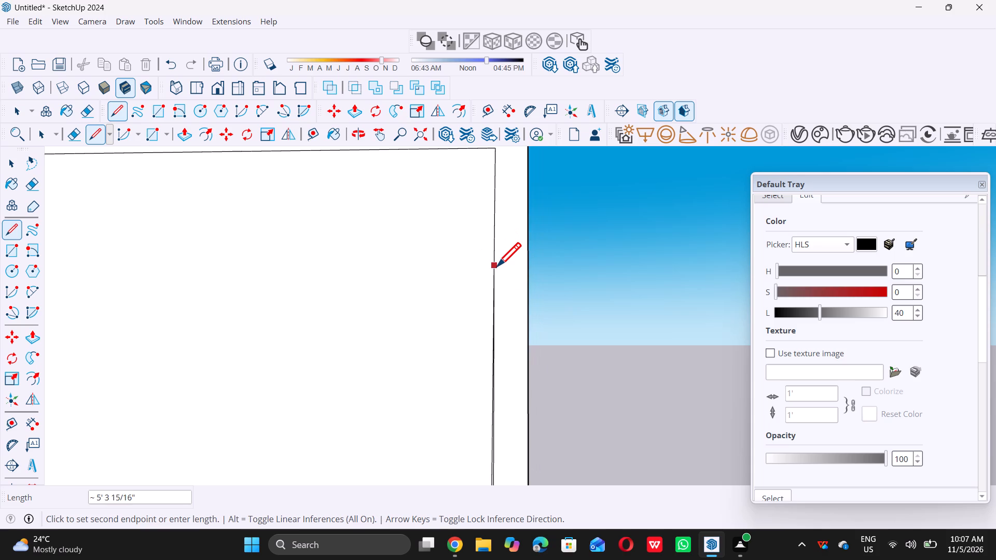
pyautogui.scroll(-2, 497, 266)
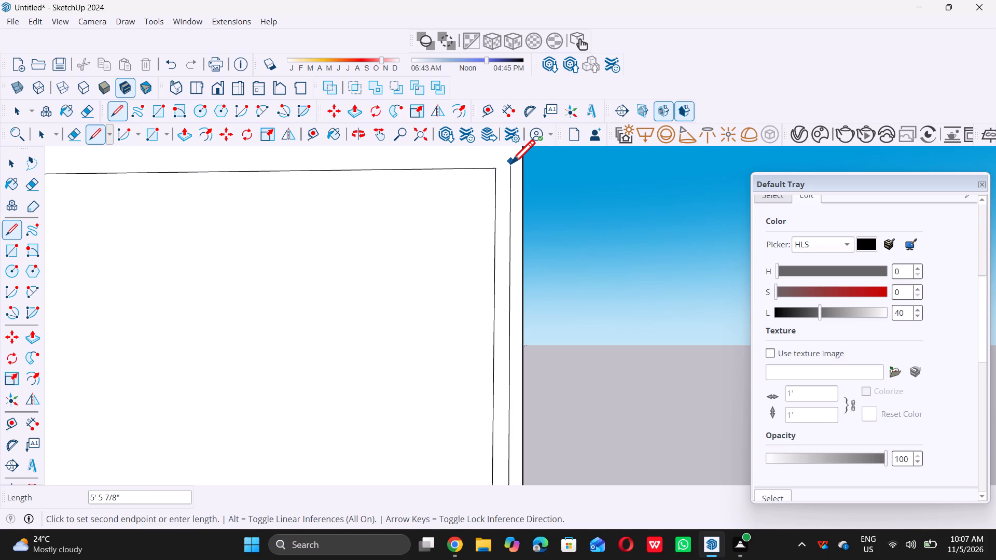
pyautogui.scroll(-1, 510, 168)
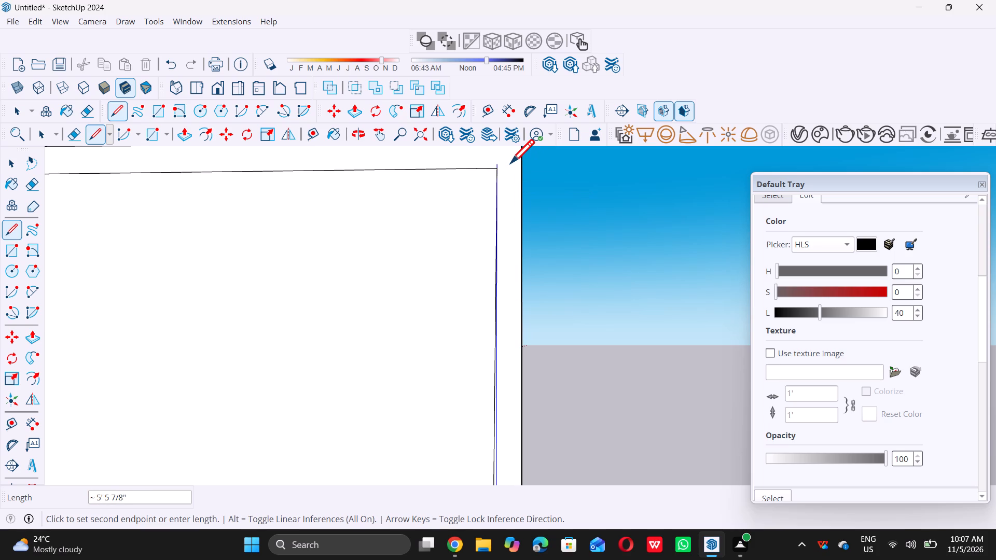
pyautogui.scroll(-13, 509, 162)
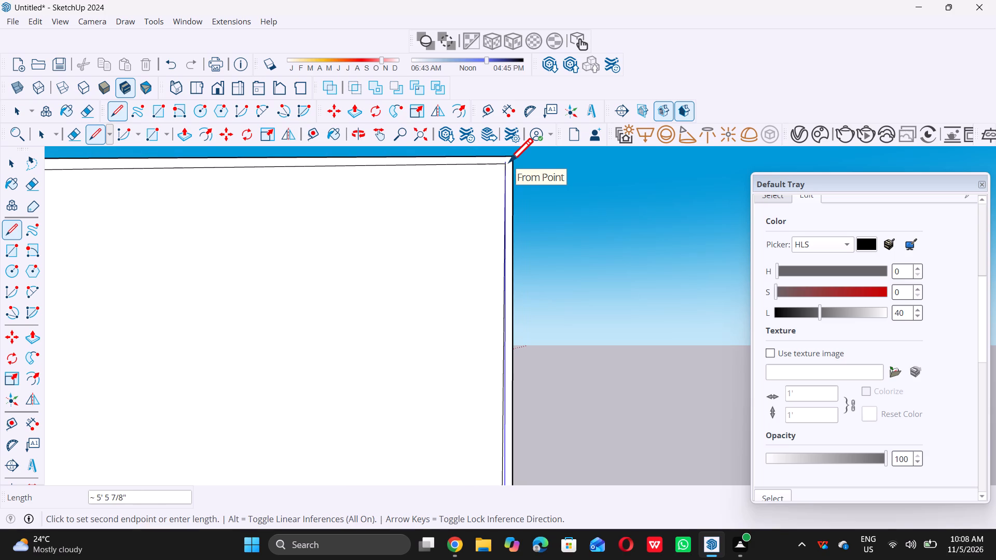
pyautogui.scroll(6, 509, 161)
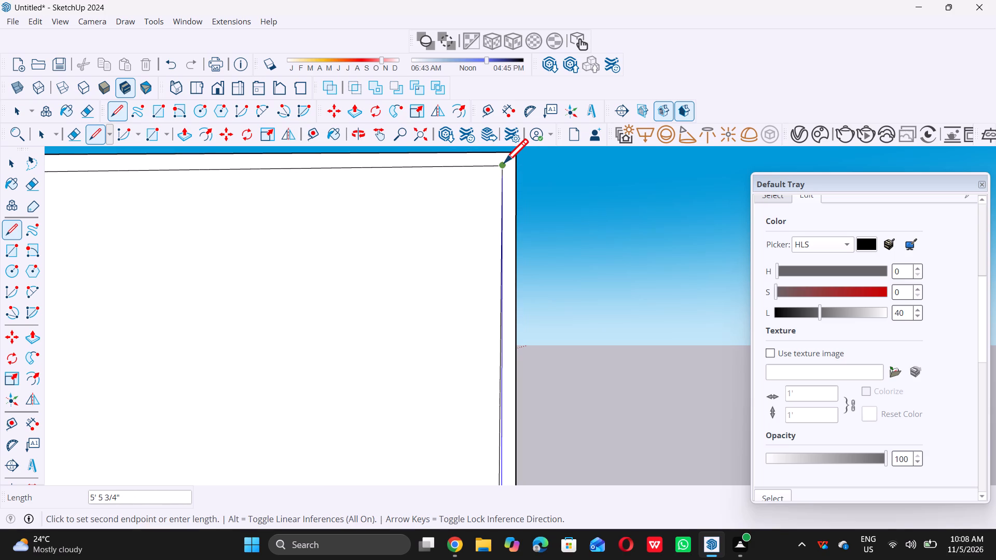
pyautogui.click(504, 162)
pyautogui.press('space')
# Erase the old slanted outer inset edge of the narrow end column's upper pane beside the new line.
pyautogui.scroll(-6, 504, 163)
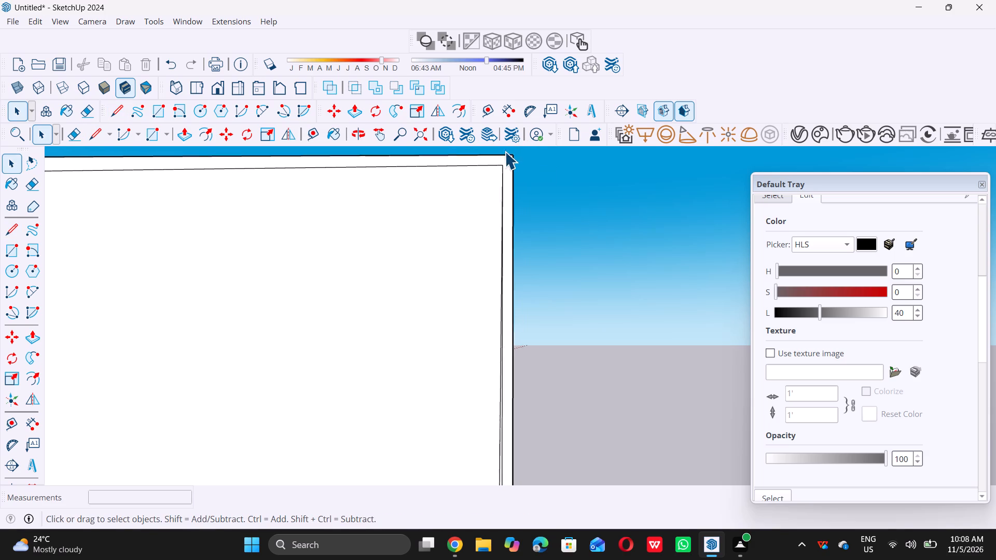
pyautogui.scroll(-14, 505, 151)
pyautogui.scroll(7, 498, 312)
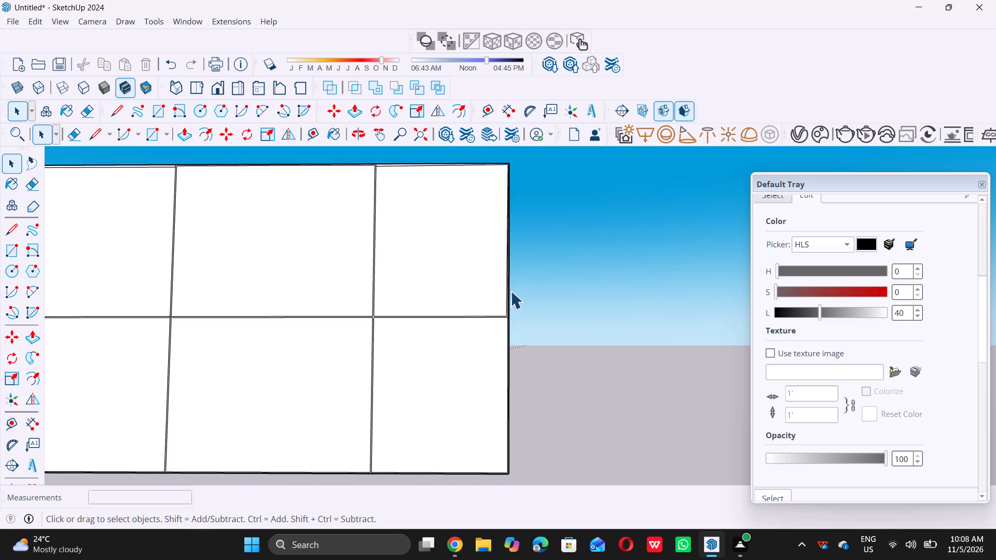
pyautogui.scroll(13, 510, 288)
pyautogui.scroll(6, 513, 341)
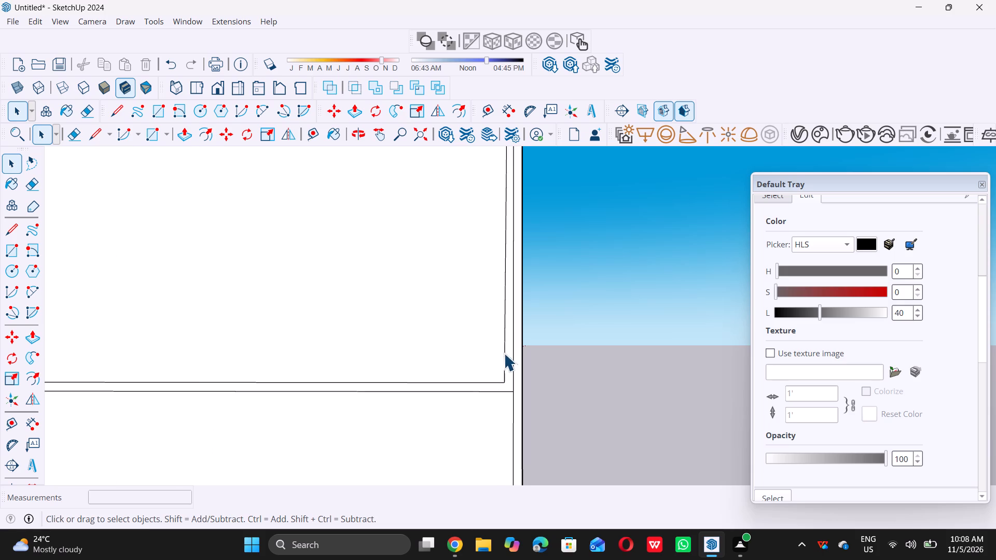
pyautogui.scroll(3, 504, 353)
pyautogui.press('e')
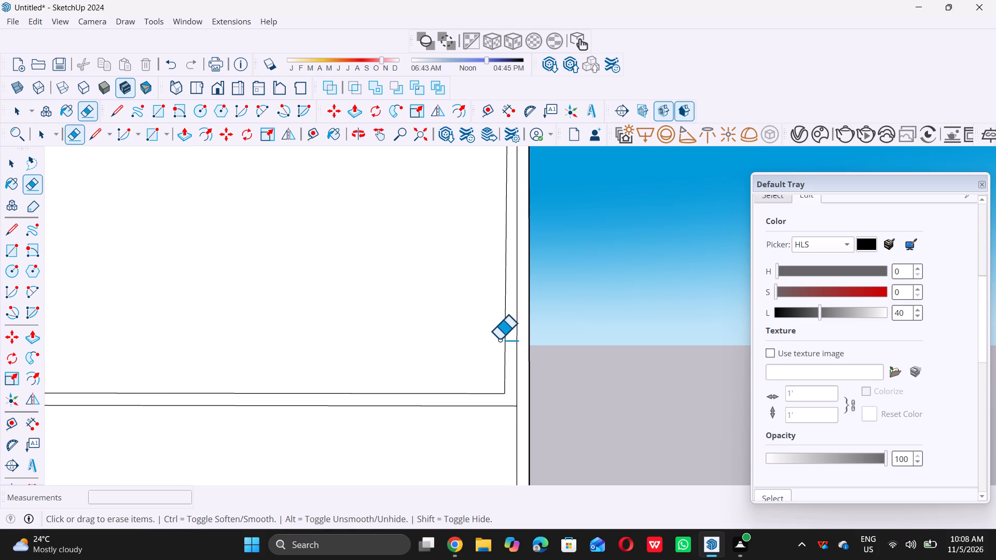
pyautogui.click(503, 339)
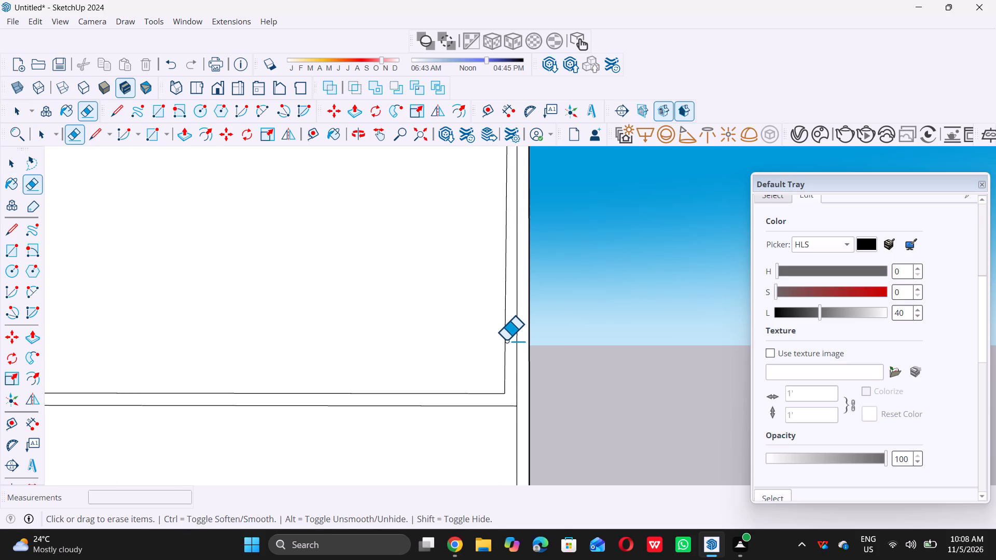
pyautogui.click(506, 340)
pyautogui.press('space')
# Draw a short line extending the upper pane's bottom inset edge to the new outer vertical edge in the narrow end column.
pyautogui.write('l')
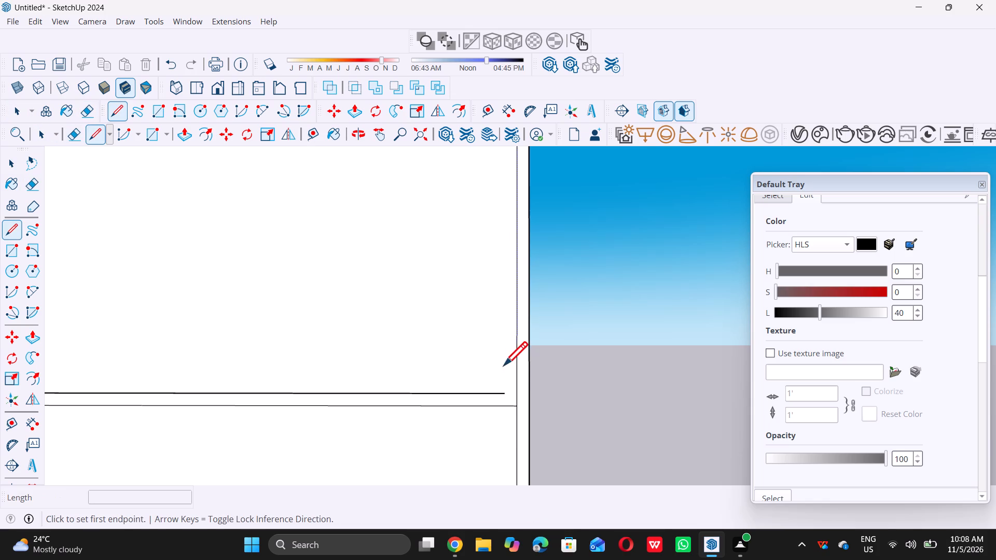
pyautogui.click(507, 392)
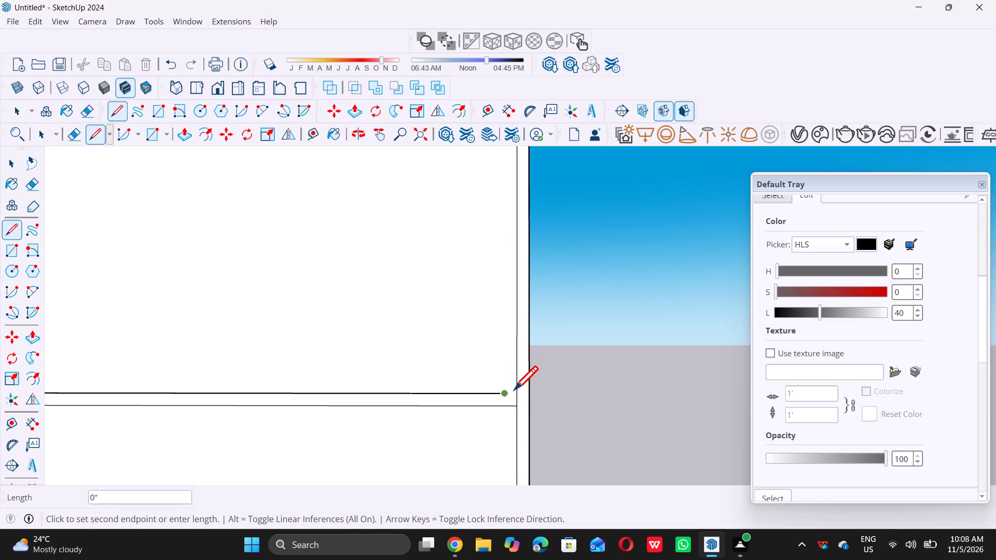
pyautogui.click(517, 387)
pyautogui.press('space')
pyautogui.scroll(-7, 518, 418)
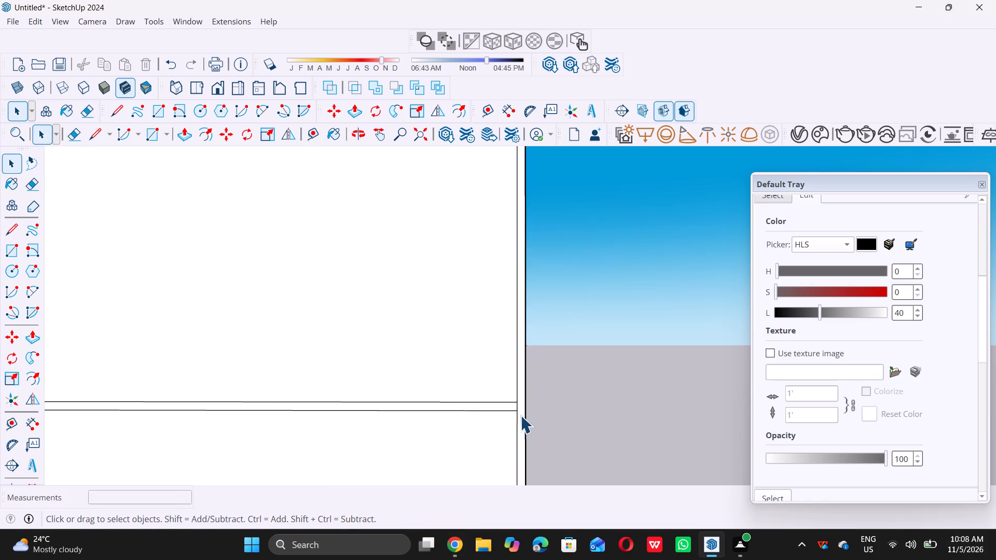
pyautogui.scroll(-13, 520, 415)
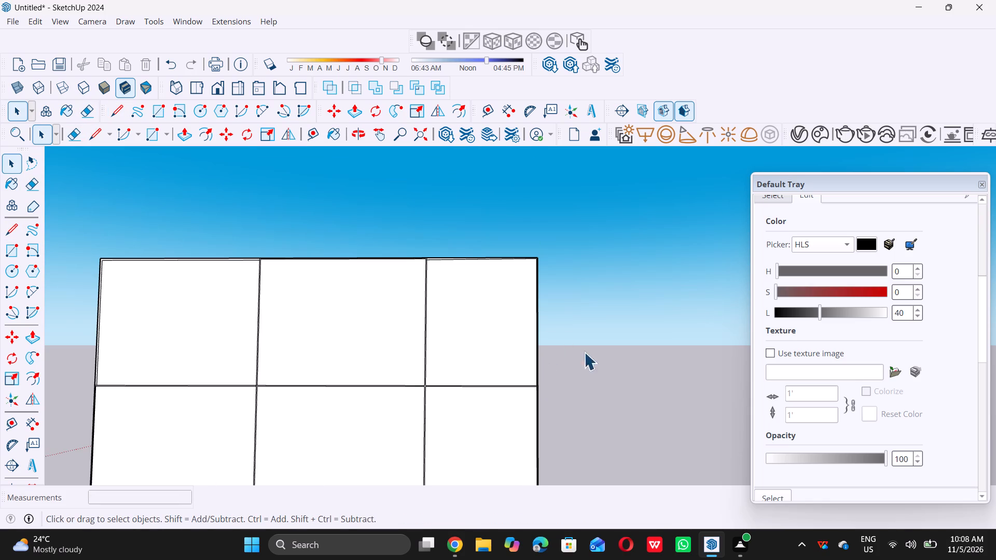
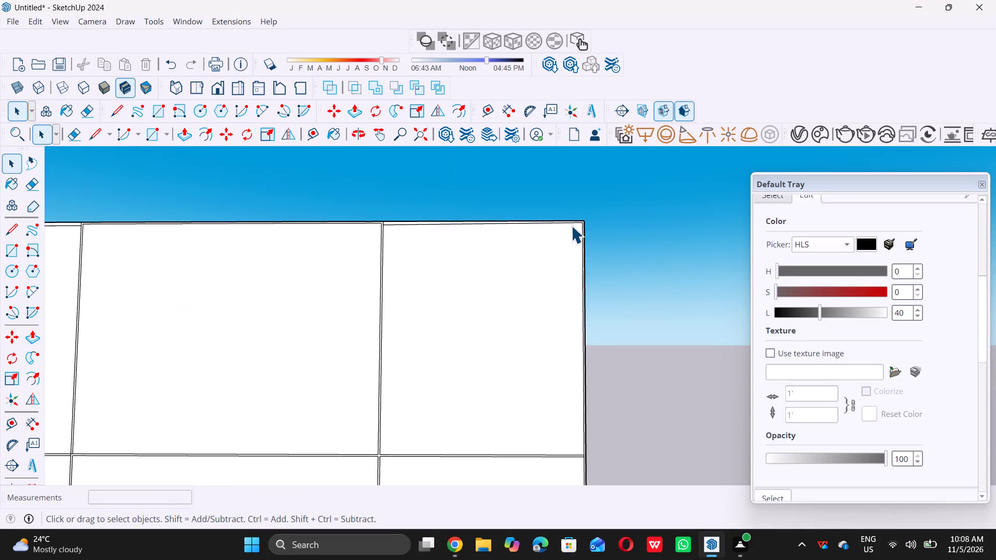
# Draw a line about 4' 9 5/16" long from the middle upper pane's adjacent top inset corner to the narrow end column's top outer inset corner.
pyautogui.scroll(7, 571, 226)
pyautogui.scroll(-7, 573, 225)
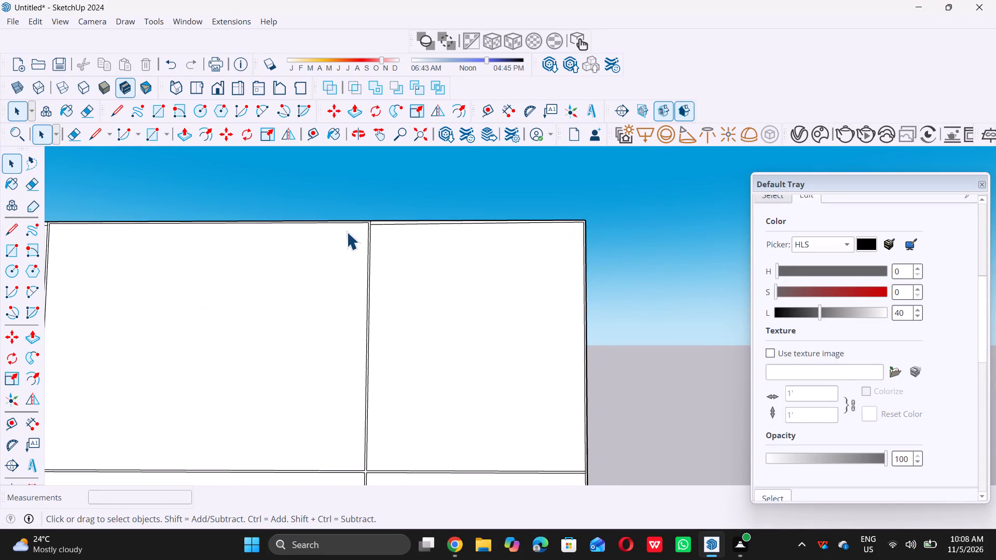
pyautogui.scroll(12, 347, 232)
pyautogui.scroll(8, 407, 223)
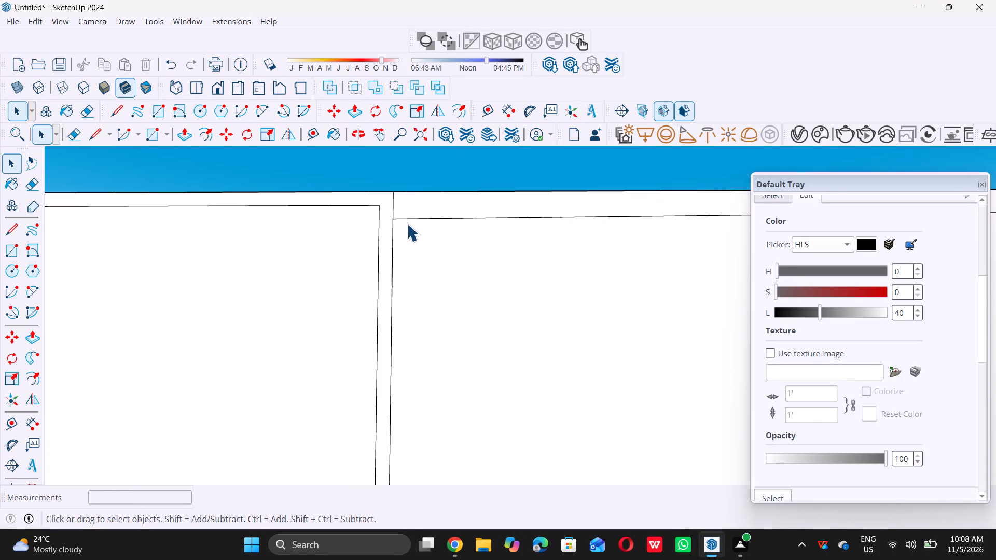
pyautogui.scroll(1, 386, 215)
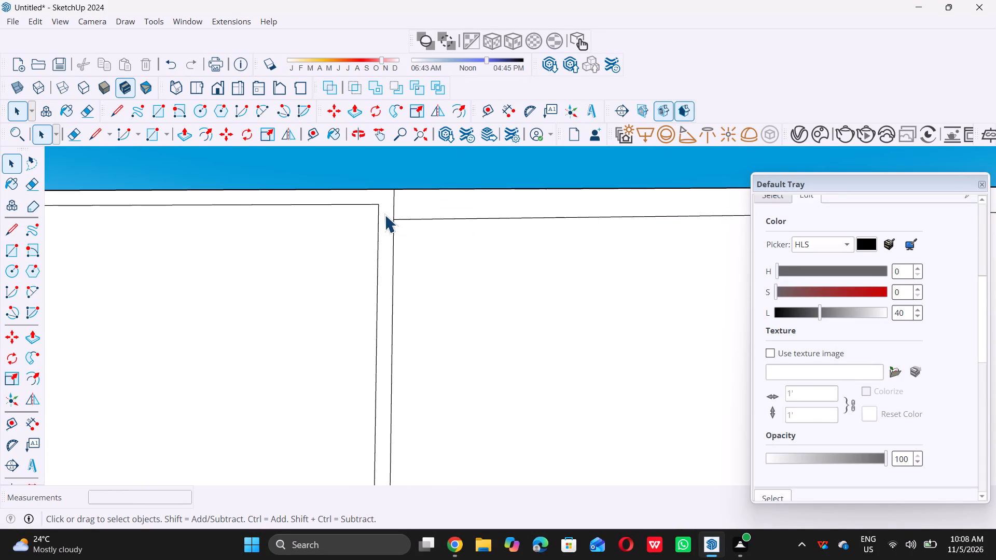
pyautogui.press('l')
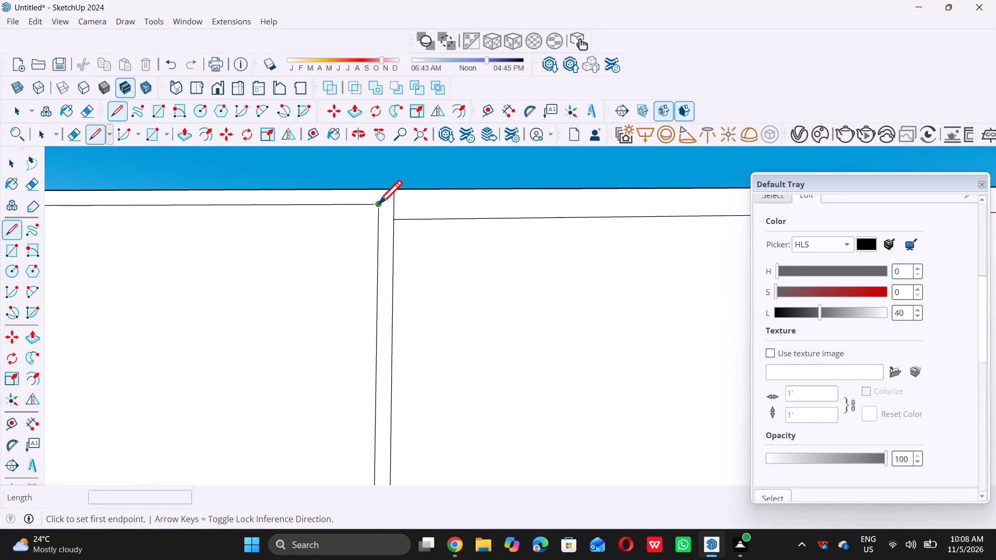
pyautogui.doubleClick(379, 203)
pyautogui.scroll(-10, 462, 209)
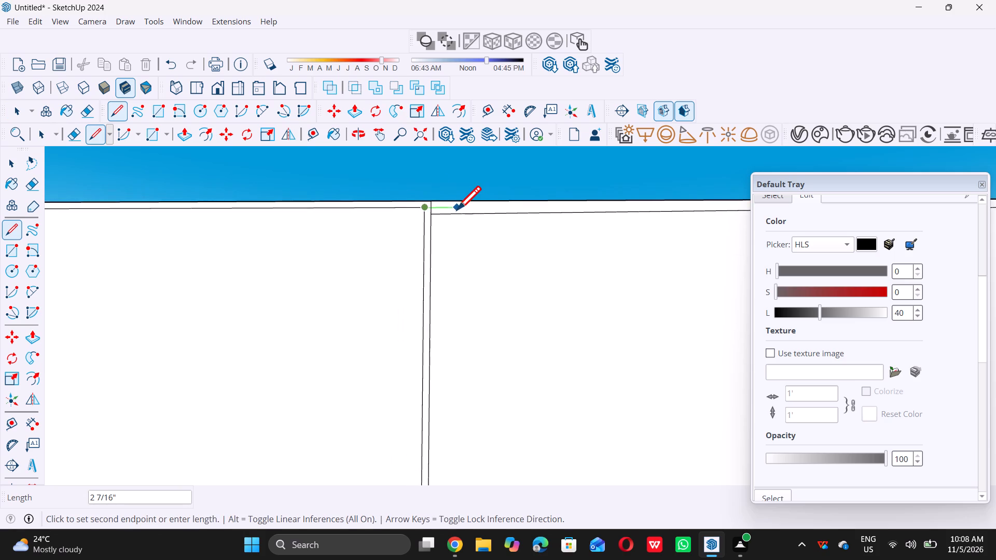
pyautogui.scroll(-11, 457, 209)
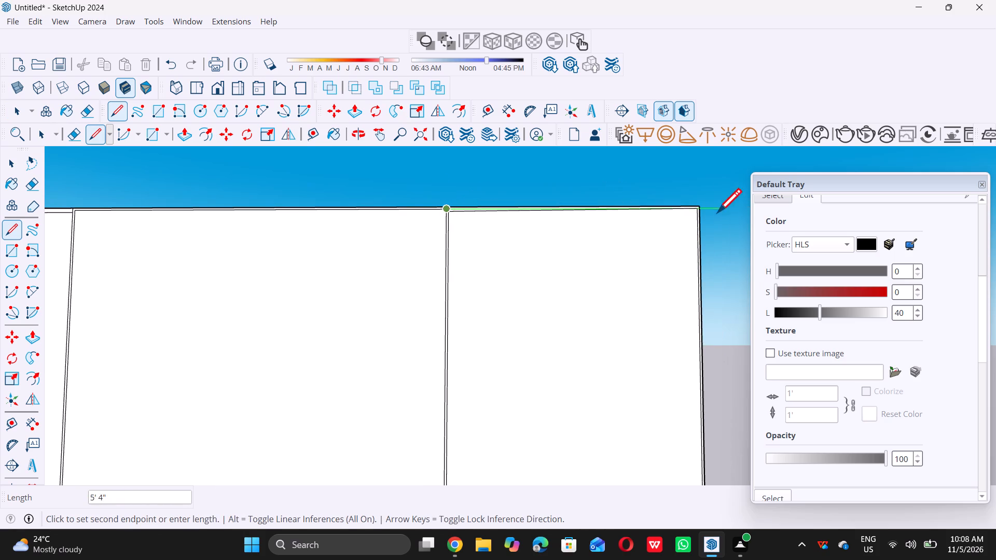
pyautogui.scroll(18, 697, 216)
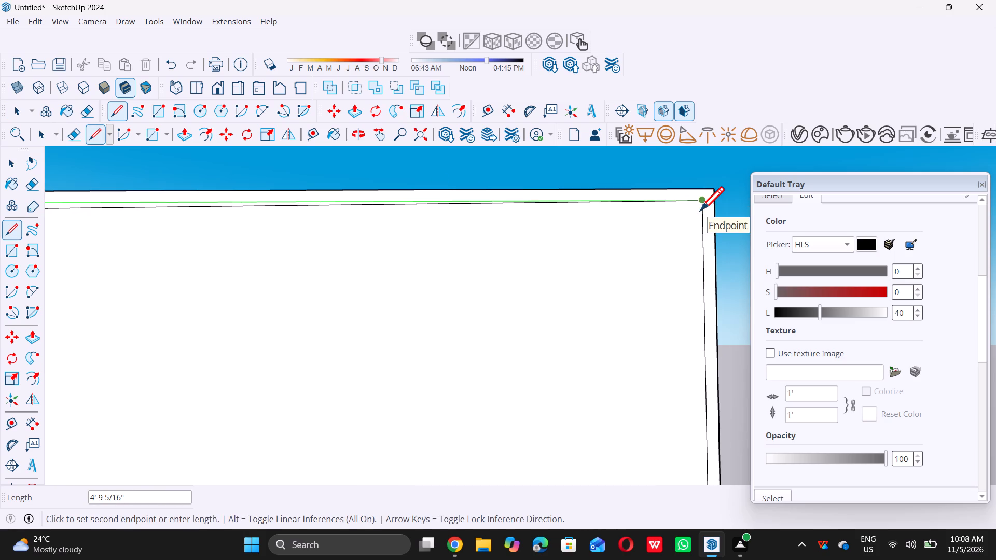
pyautogui.click(699, 203)
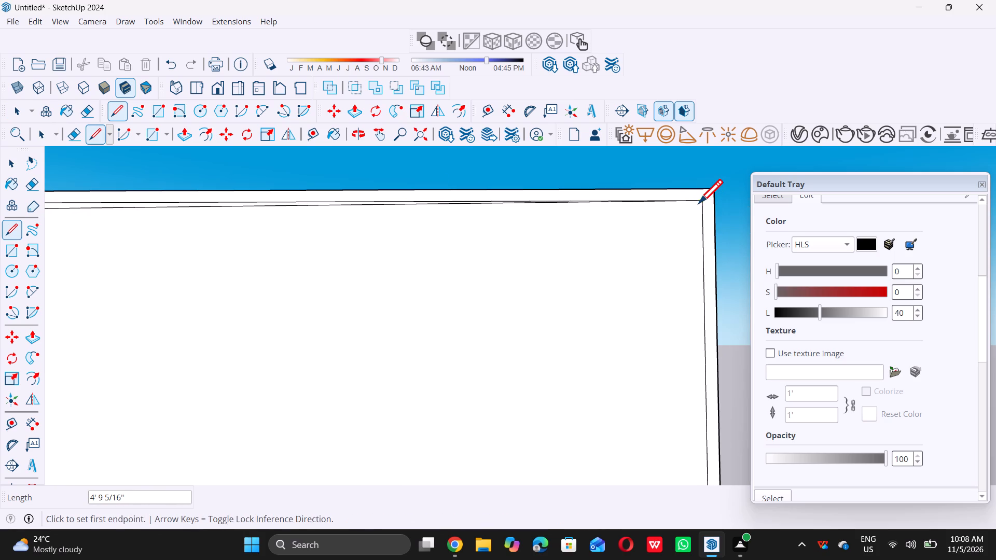
pyautogui.press('space')
# Erase the old slanted top inset edge of the narrow end column's upper pane beneath the new line.
pyautogui.press('e')
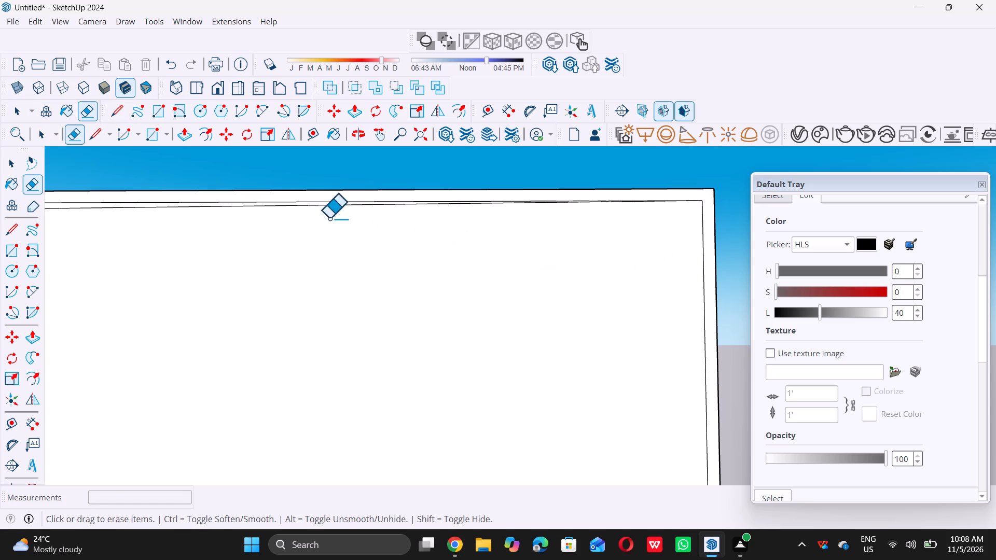
pyautogui.scroll(11, 202, 203)
pyautogui.click(206, 215)
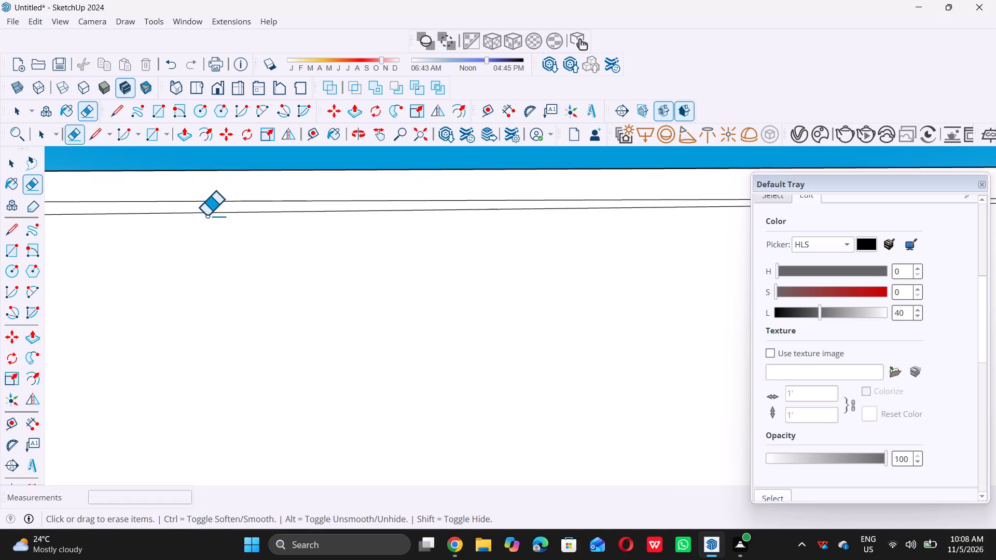
pyautogui.click(212, 213)
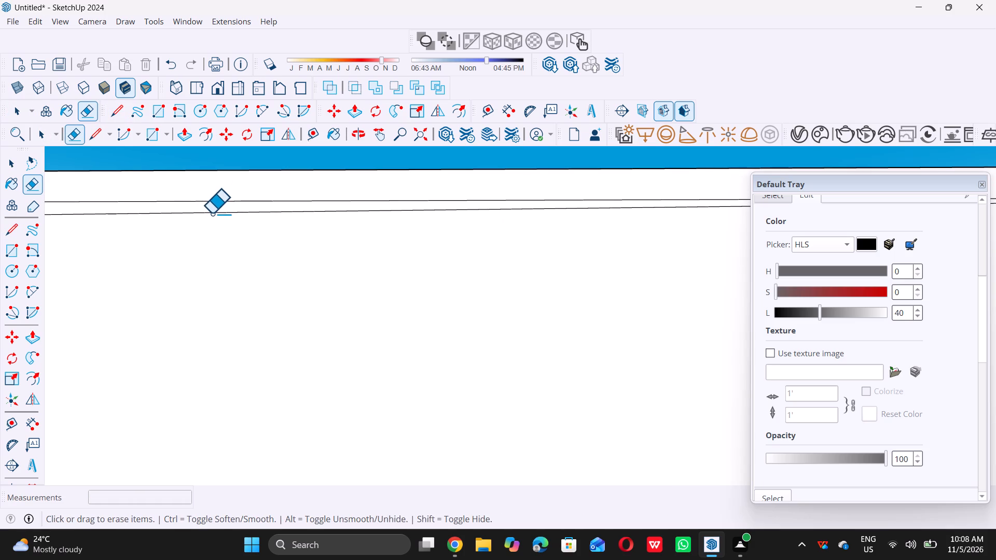
pyautogui.press('space')
# Erase the leftover vertical and horizontal segments where the divider between the middle and narrow end columns meets the top frame.
pyautogui.scroll(-11, 361, 218)
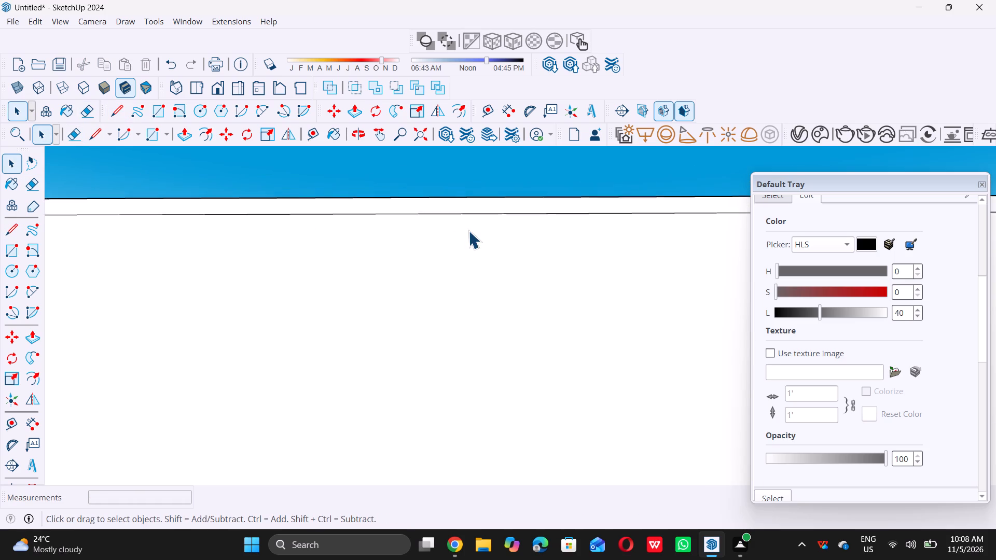
pyautogui.scroll(-18, 468, 231)
pyautogui.scroll(6, 381, 214)
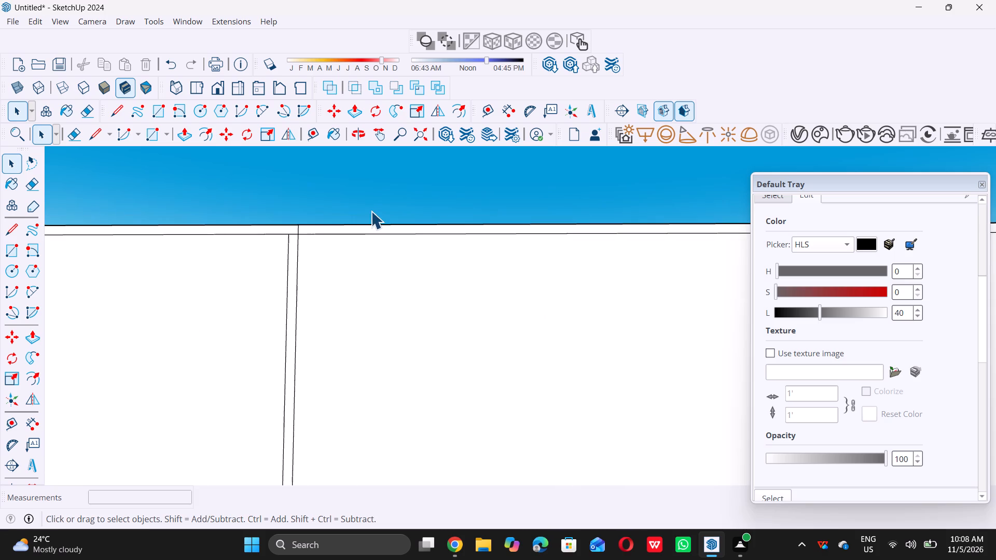
pyautogui.scroll(6, 353, 217)
pyautogui.scroll(-11, 376, 225)
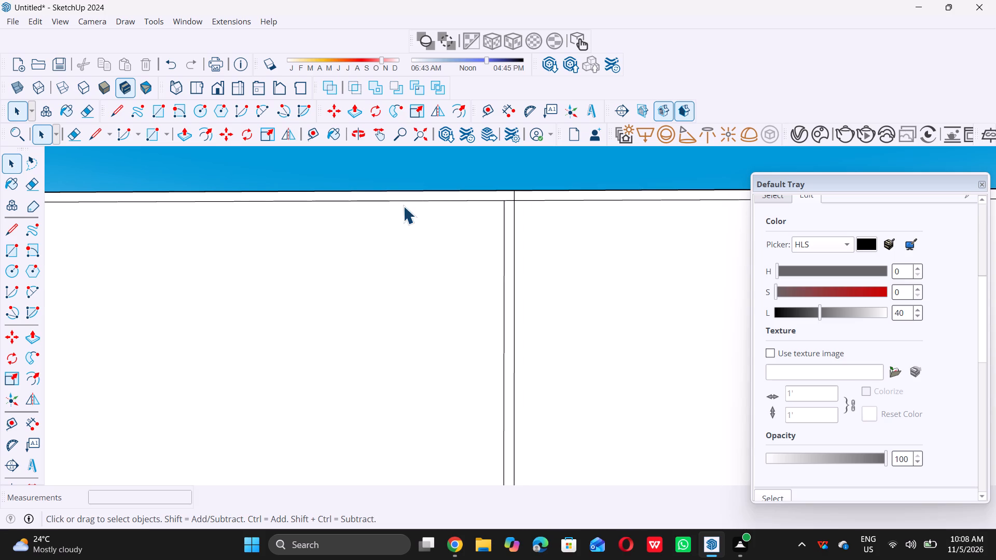
pyautogui.scroll(7, 515, 203)
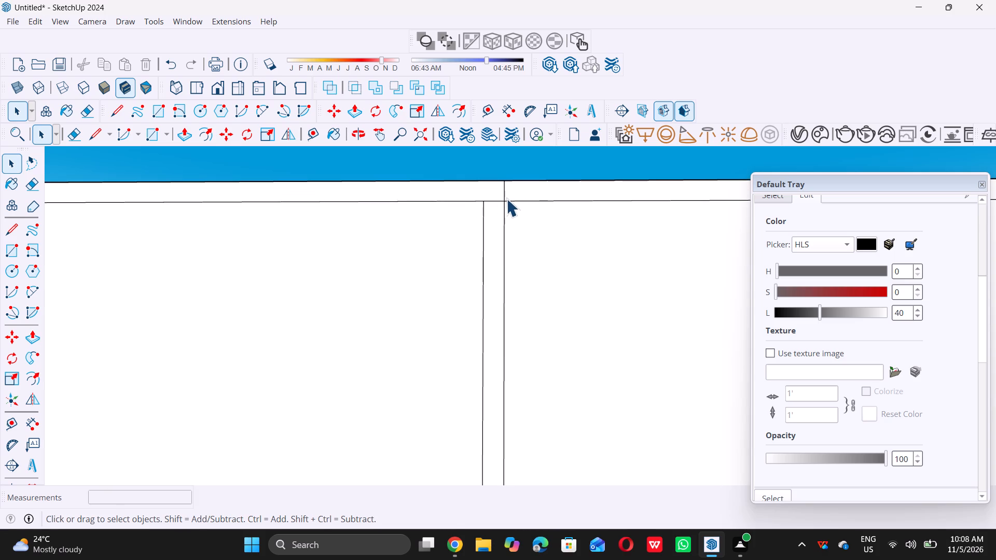
pyautogui.press('e')
pyautogui.scroll(4, 487, 191)
pyautogui.click(498, 208)
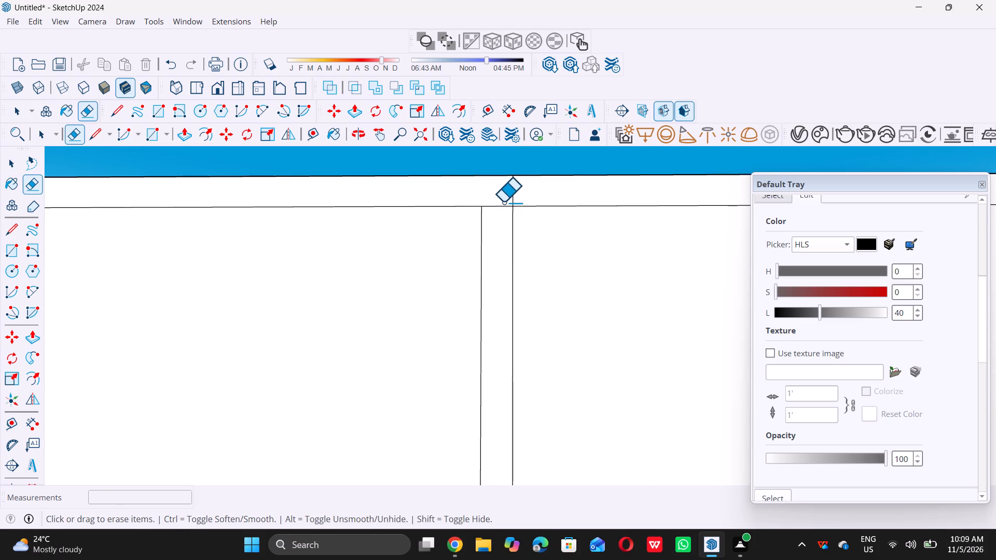
pyautogui.click(504, 201)
pyautogui.click(513, 193)
pyautogui.click(510, 192)
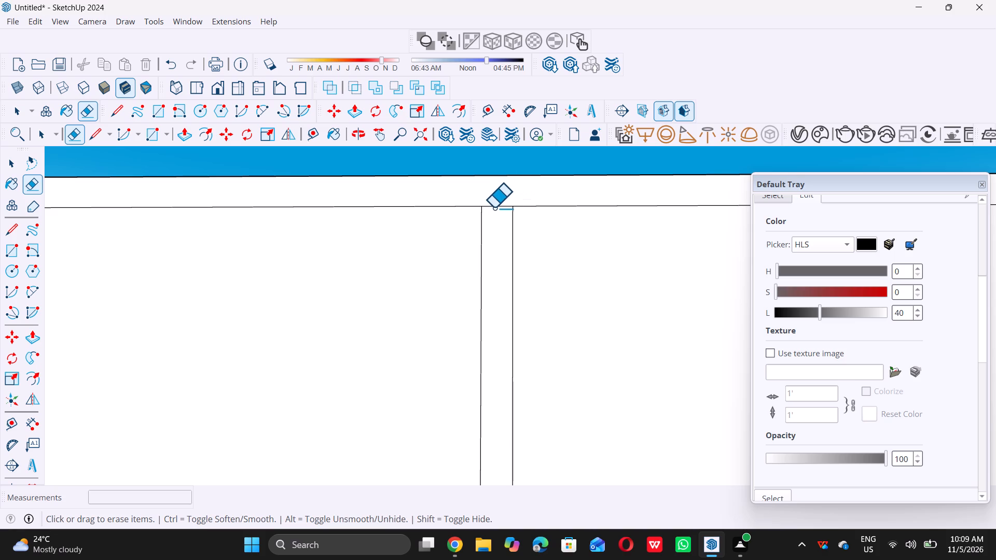
pyautogui.doubleClick(494, 206)
# Erase the leftover vertical stub where the divider between the middle and narrow end columns meets the panel's bottom edge.
pyautogui.scroll(-11, 494, 206)
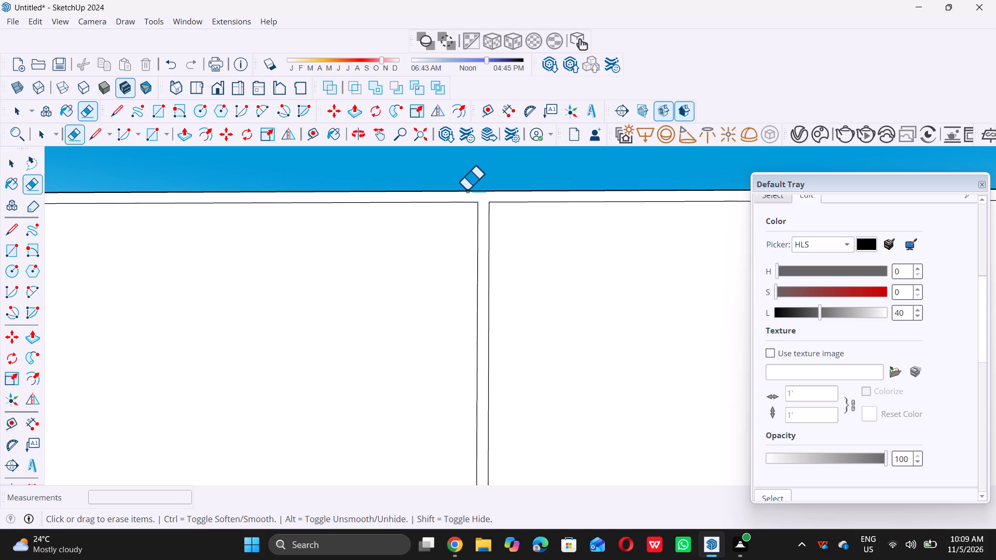
pyautogui.scroll(-20, 466, 190)
pyautogui.scroll(-8, 466, 190)
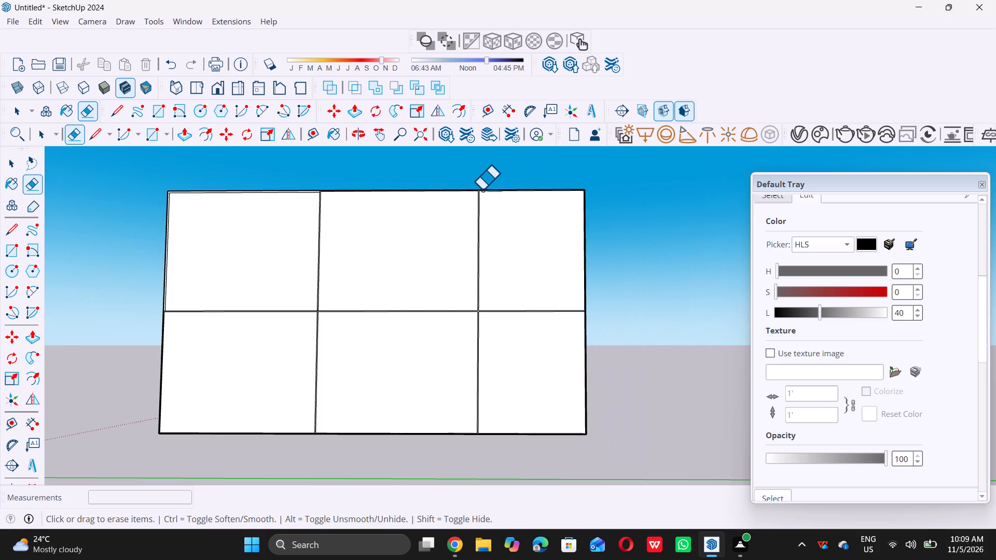
pyautogui.scroll(-1, 482, 189)
pyautogui.scroll(8, 480, 259)
pyautogui.scroll(6, 486, 301)
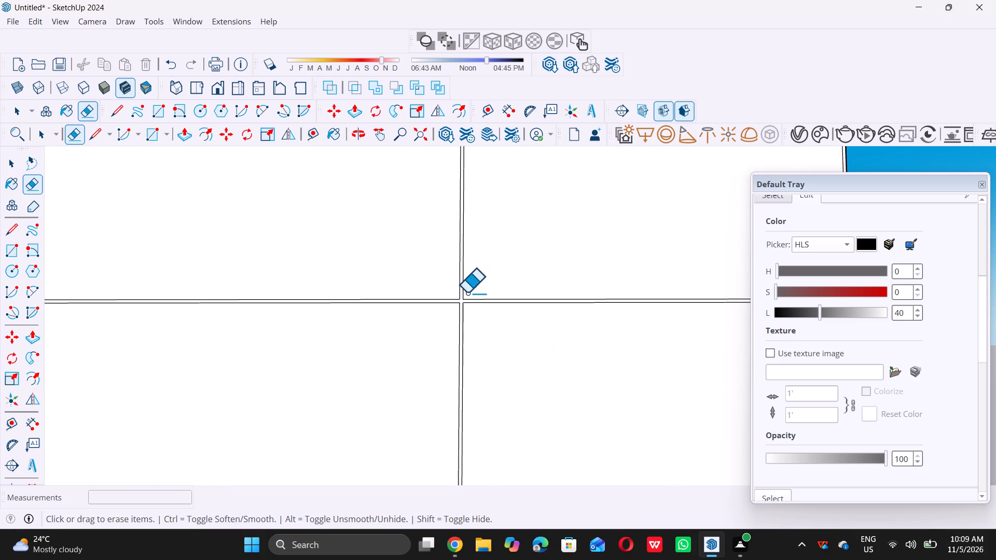
pyautogui.scroll(-17, 467, 291)
pyautogui.scroll(6, 461, 331)
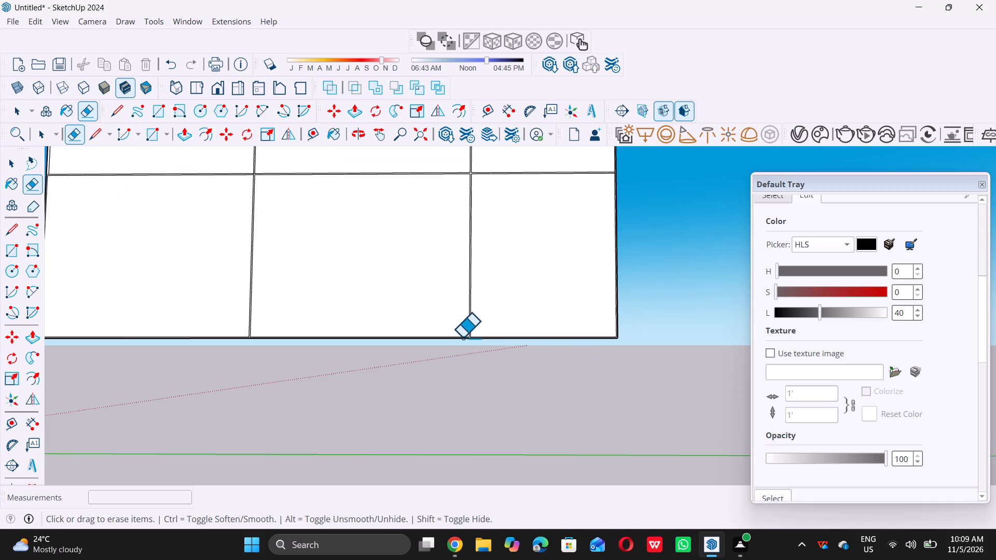
pyautogui.scroll(11, 462, 337)
pyautogui.scroll(-6, 479, 361)
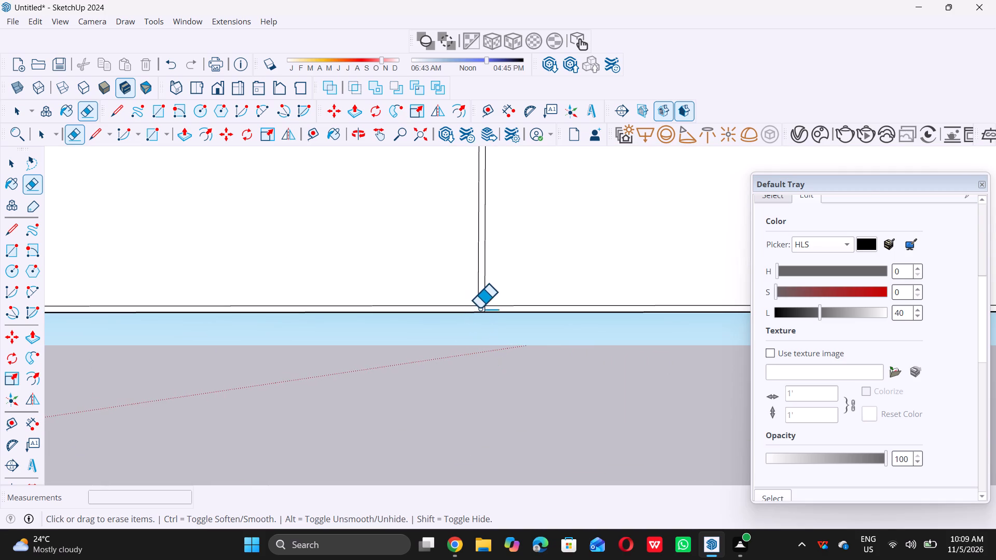
pyautogui.scroll(16, 496, 301)
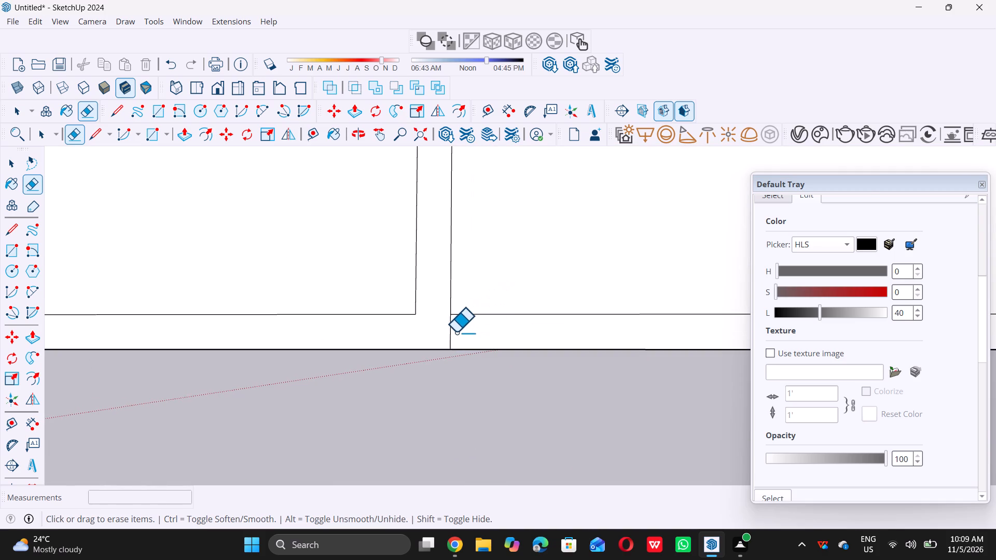
pyautogui.tripleClick(448, 333)
pyautogui.moveTo(448, 333); pyautogui.dragTo(453, 341)
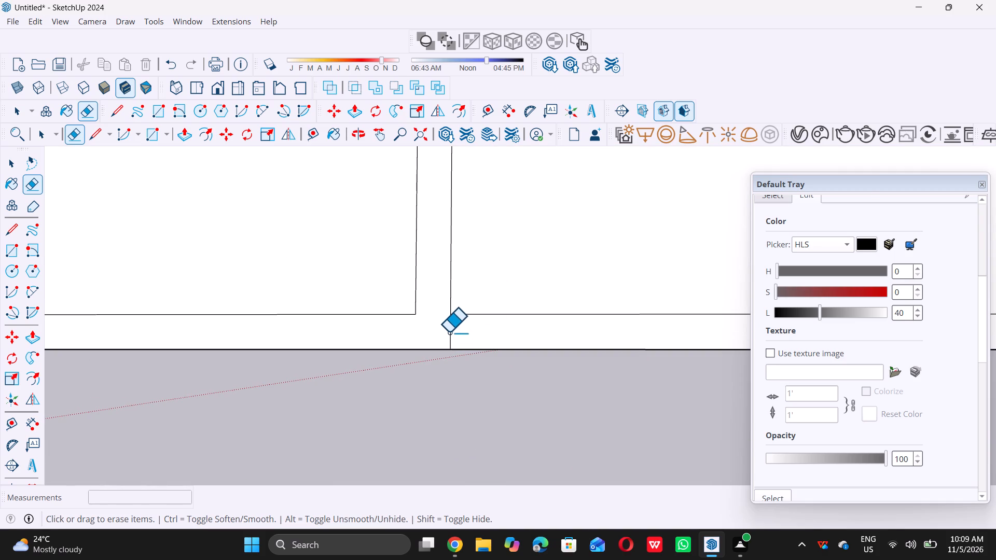
pyautogui.tripleClick(448, 330)
pyautogui.doubleClick(450, 332)
# Erase the leftover vertical stub where the divider between the two wide columns meets the panel's bottom edge.
pyautogui.scroll(-6, 451, 332)
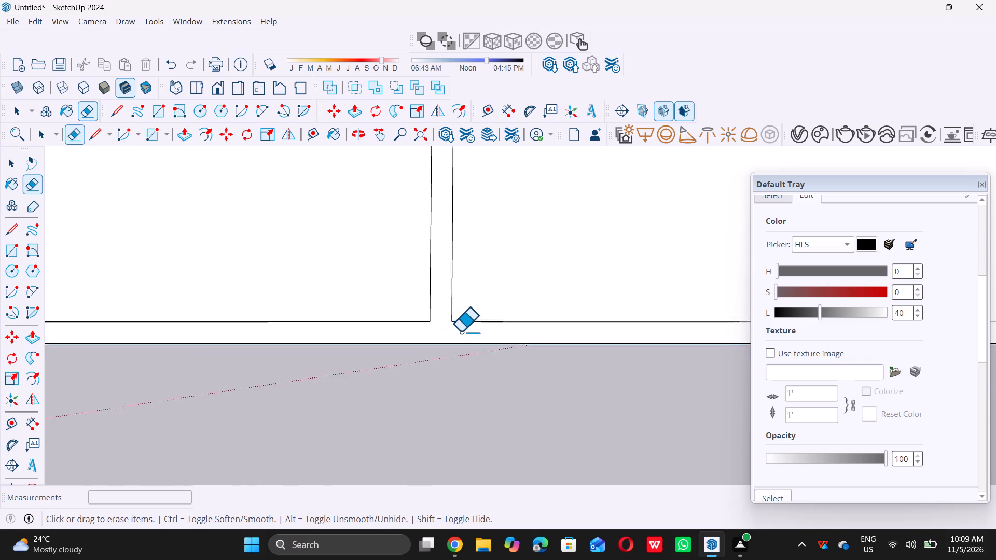
pyautogui.scroll(-20, 461, 331)
pyautogui.scroll(-7, 461, 331)
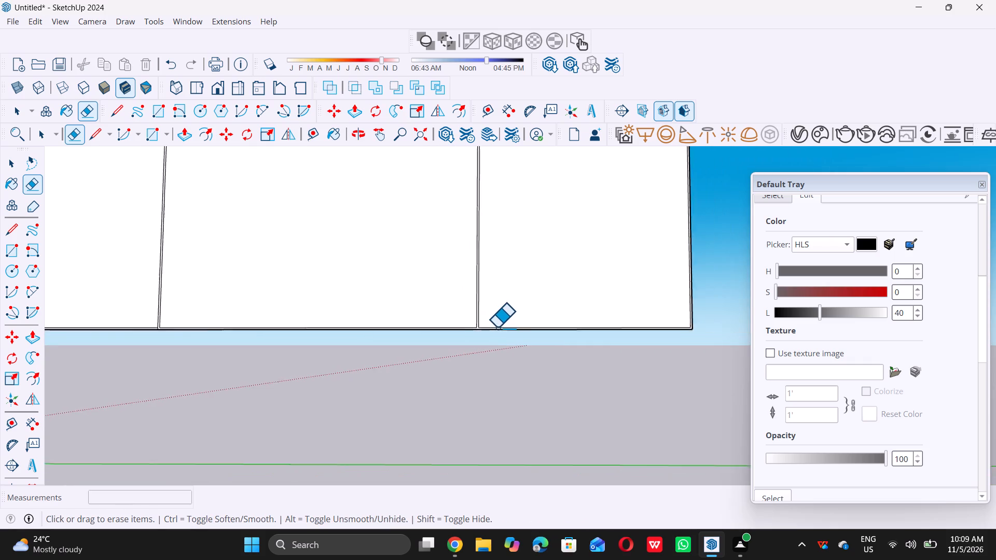
pyautogui.scroll(-6, 497, 327)
pyautogui.scroll(6, 282, 320)
pyautogui.scroll(5, 336, 330)
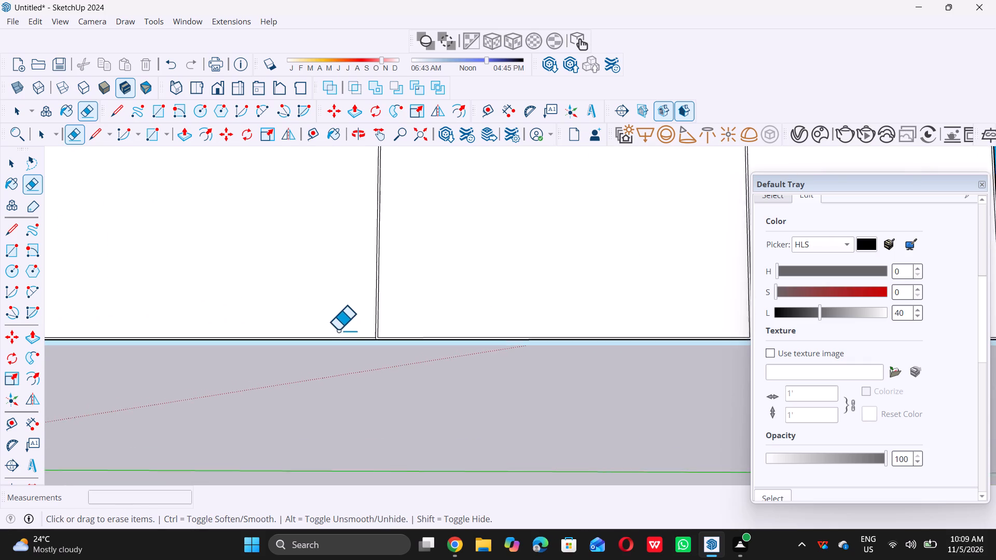
pyautogui.scroll(6, 367, 328)
pyautogui.scroll(9, 407, 359)
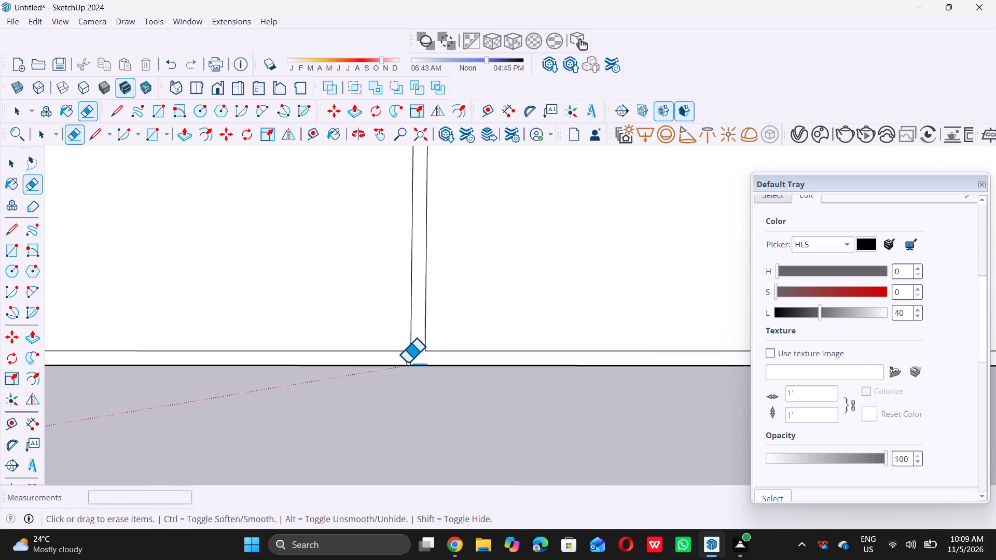
pyautogui.scroll(2, 407, 362)
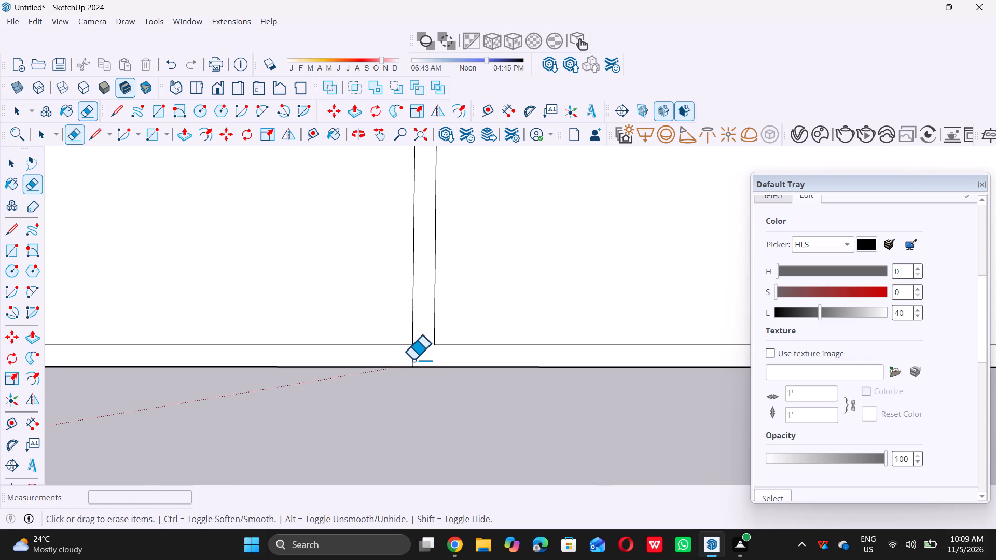
pyautogui.tripleClick(410, 359)
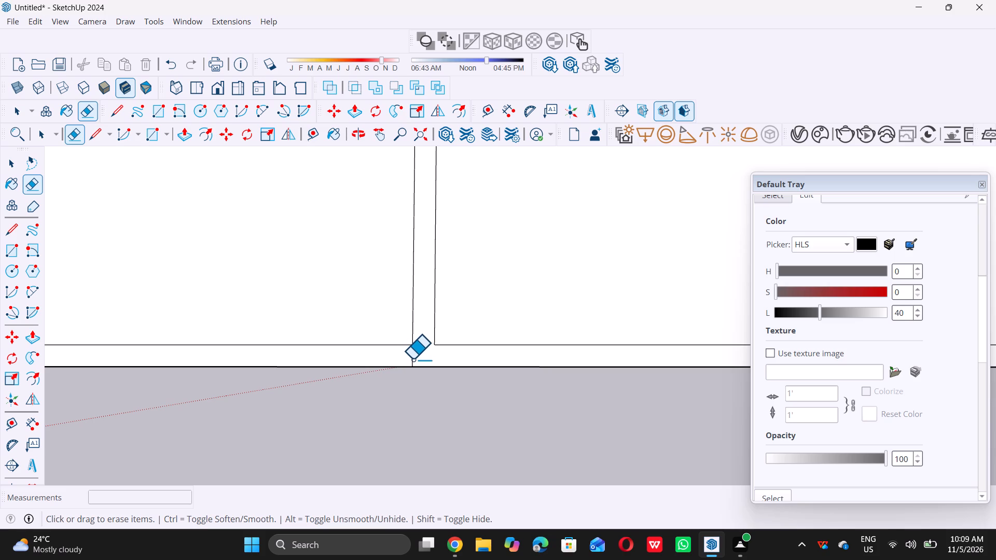
pyautogui.tripleClick(413, 359)
pyautogui.click(413, 359)
# Erase the two leftover segments inside the crossing of the horizontal divider and the divider between the two wide columns.
pyautogui.scroll(-4, 412, 360)
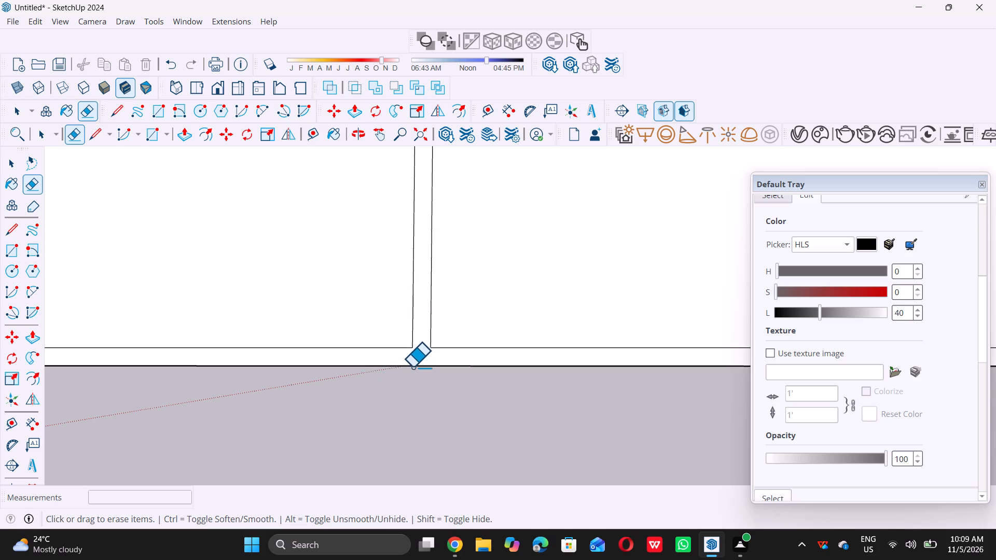
pyautogui.scroll(-20, 412, 367)
pyautogui.scroll(7, 407, 315)
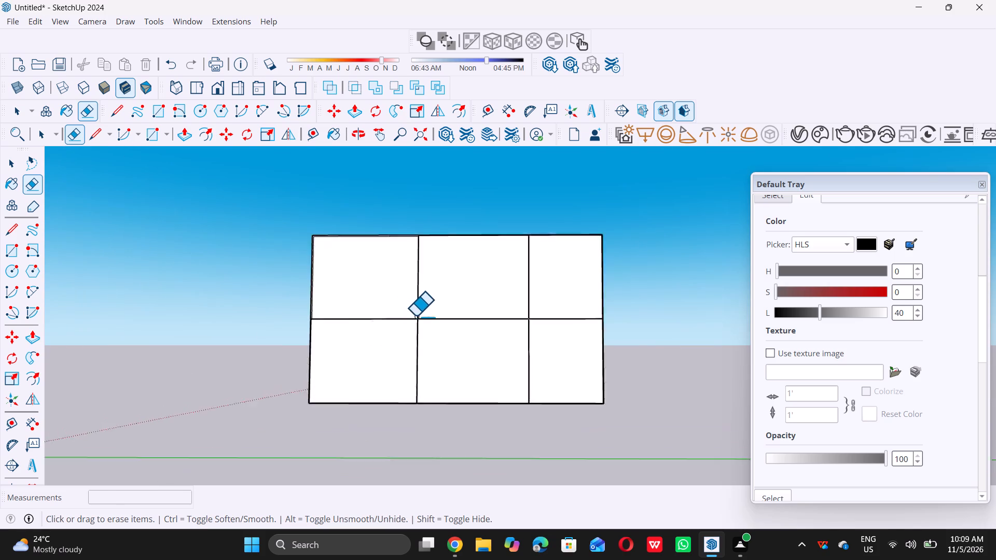
pyautogui.scroll(16, 433, 325)
pyautogui.scroll(6, 414, 311)
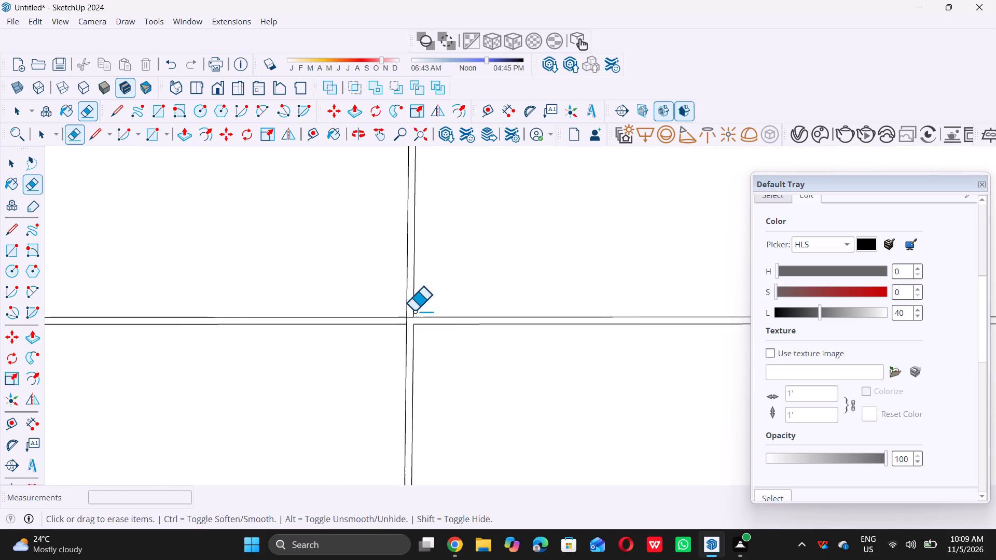
pyautogui.scroll(16, 414, 311)
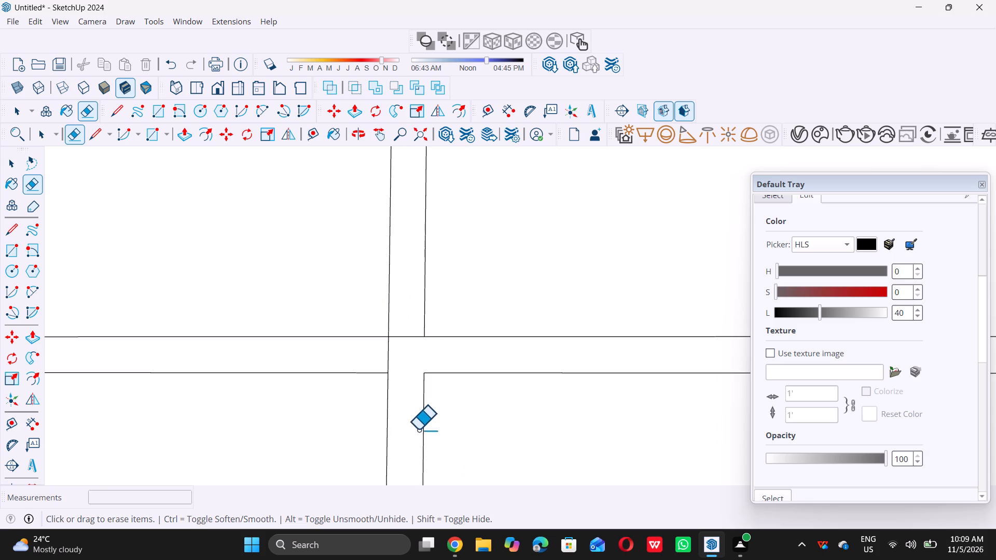
pyautogui.moveTo(367, 362); pyautogui.dragTo(415, 328)
pyautogui.click(415, 328)
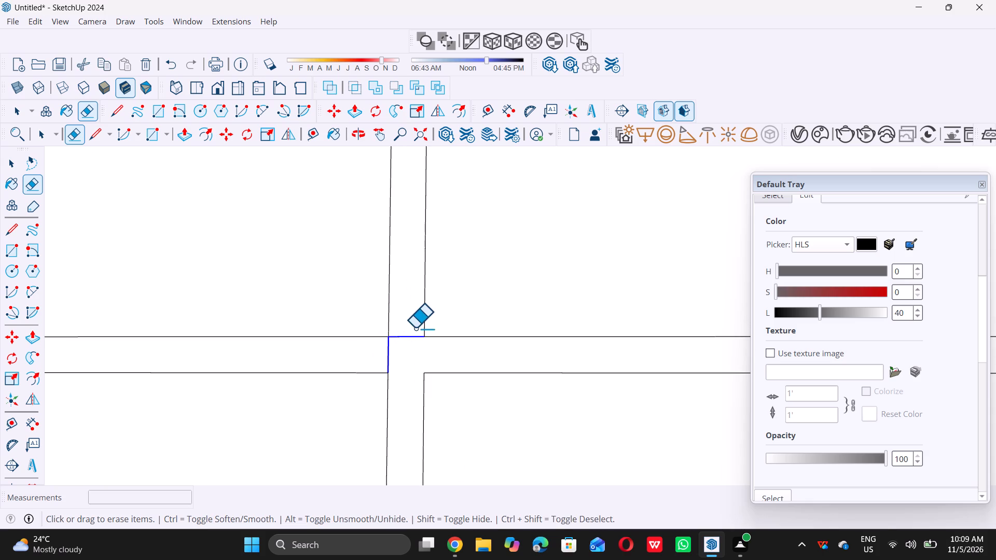
# Draw a vertical line about 5' 5 1/8" up from the lower wide end pane's outer inset corner, and join it to the upper pane's inset corner.
pyautogui.scroll(-20, 406, 348)
pyautogui.scroll(-6, 406, 348)
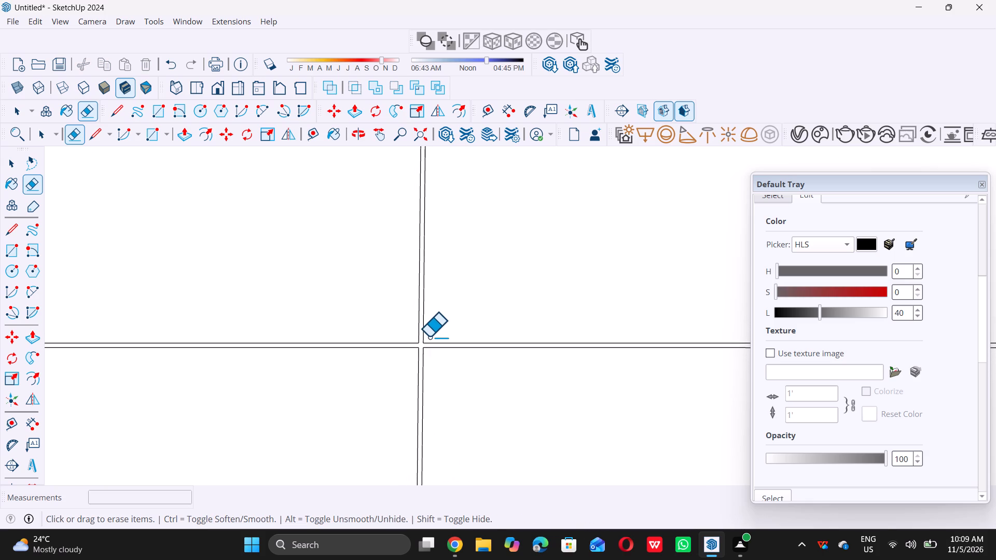
pyautogui.scroll(-16, 429, 337)
pyautogui.scroll(3, 294, 227)
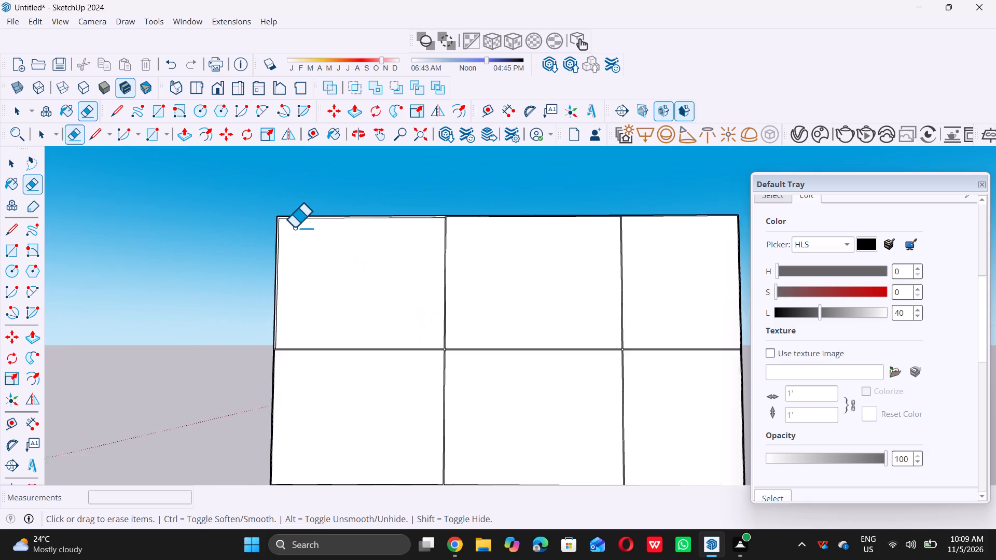
pyautogui.scroll(2, 294, 227)
pyautogui.scroll(-6, 294, 227)
pyautogui.scroll(6, 250, 363)
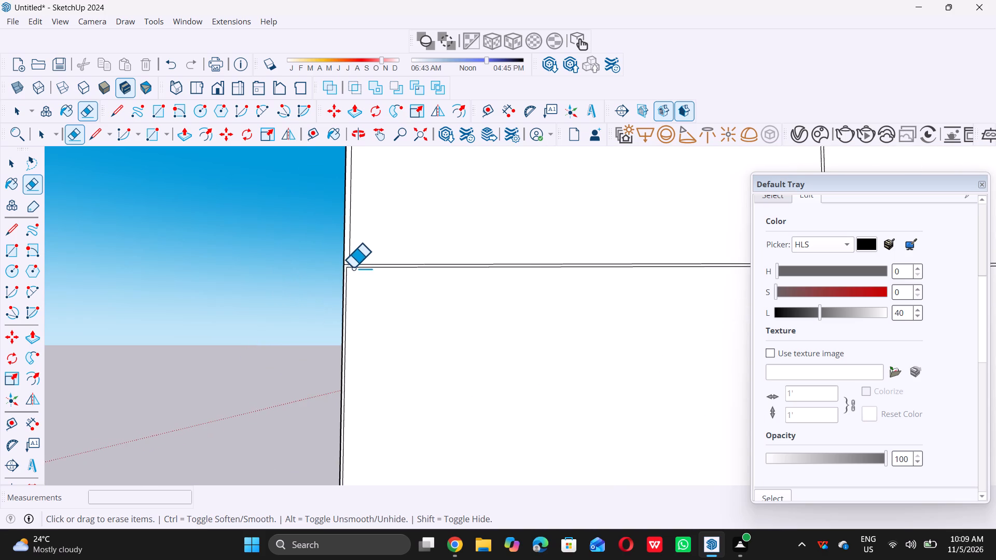
pyautogui.scroll(11, 354, 267)
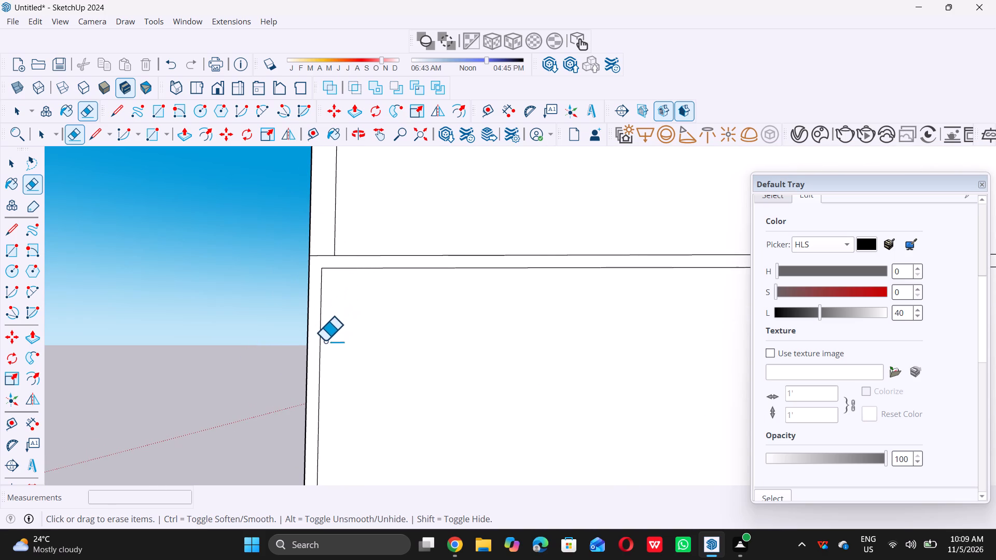
pyautogui.press('space')
pyautogui.write('l')
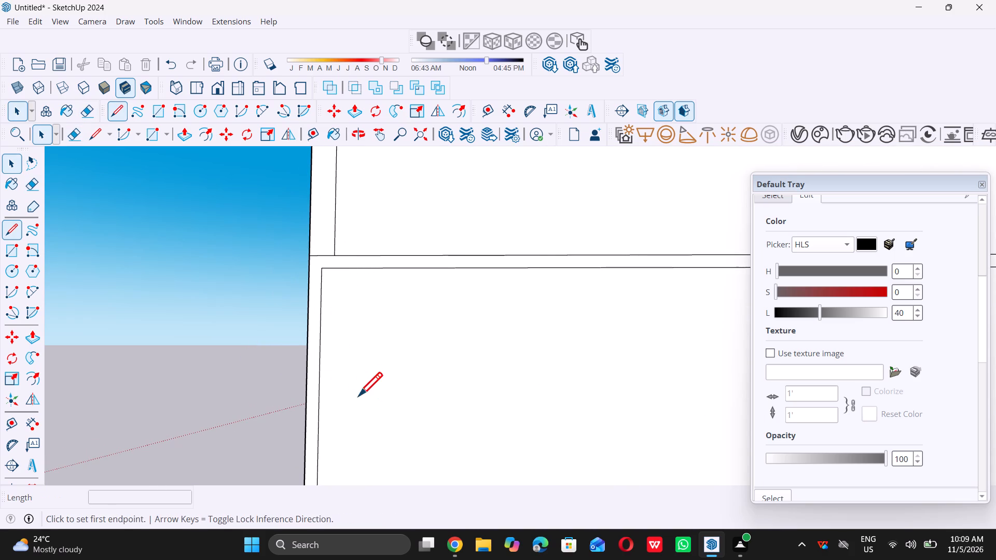
pyautogui.doubleClick(322, 268)
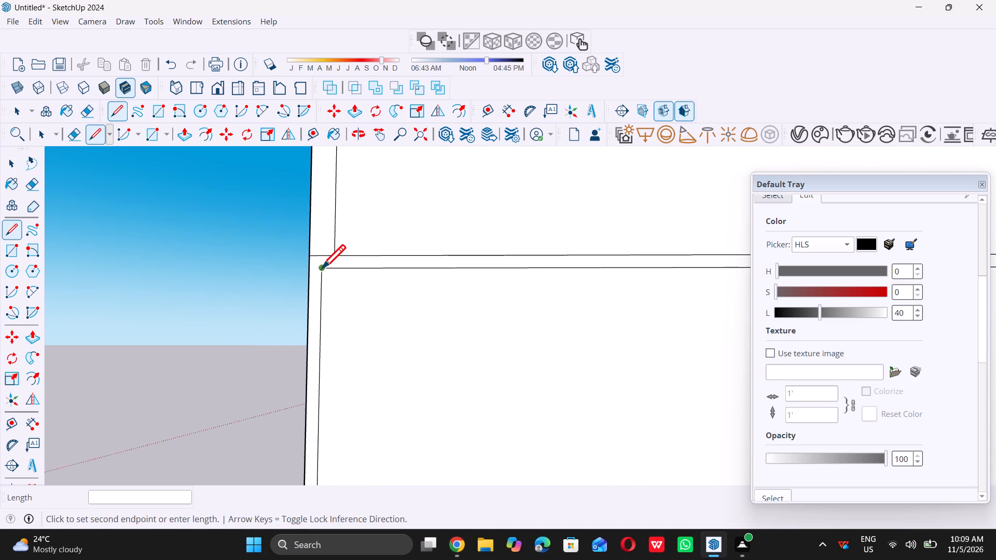
pyautogui.scroll(-20, 322, 268)
pyautogui.scroll(-6, 322, 268)
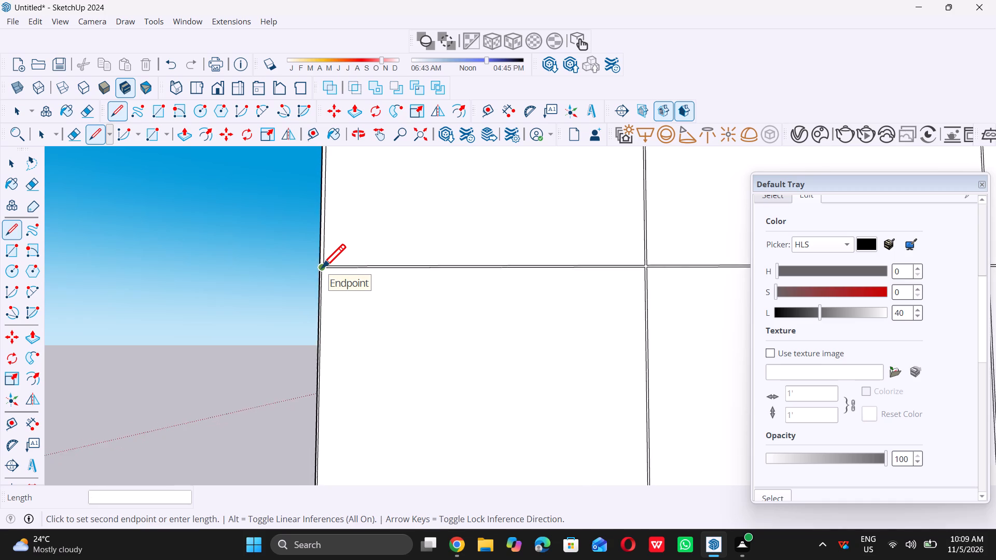
pyautogui.scroll(-9, 322, 268)
pyautogui.scroll(2, 334, 178)
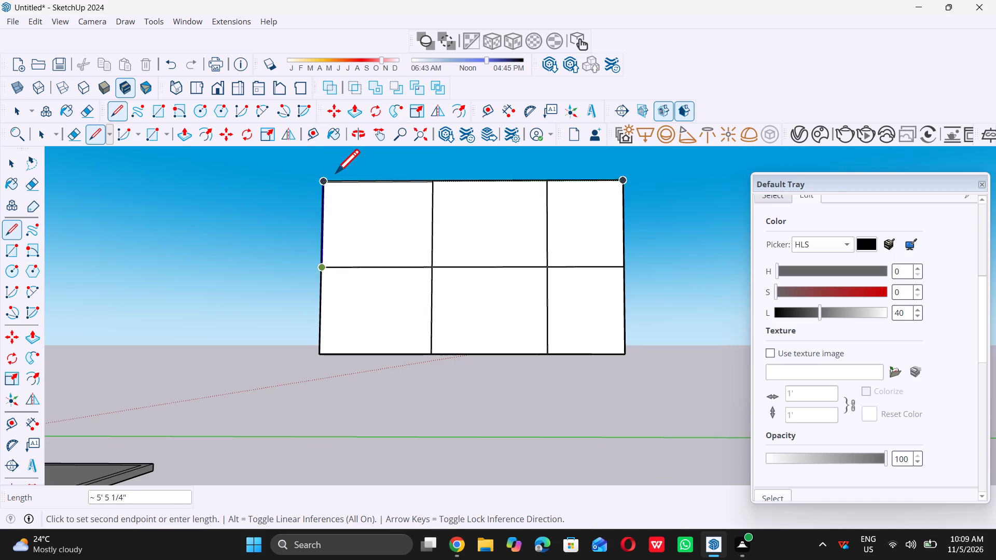
pyautogui.scroll(16, 336, 173)
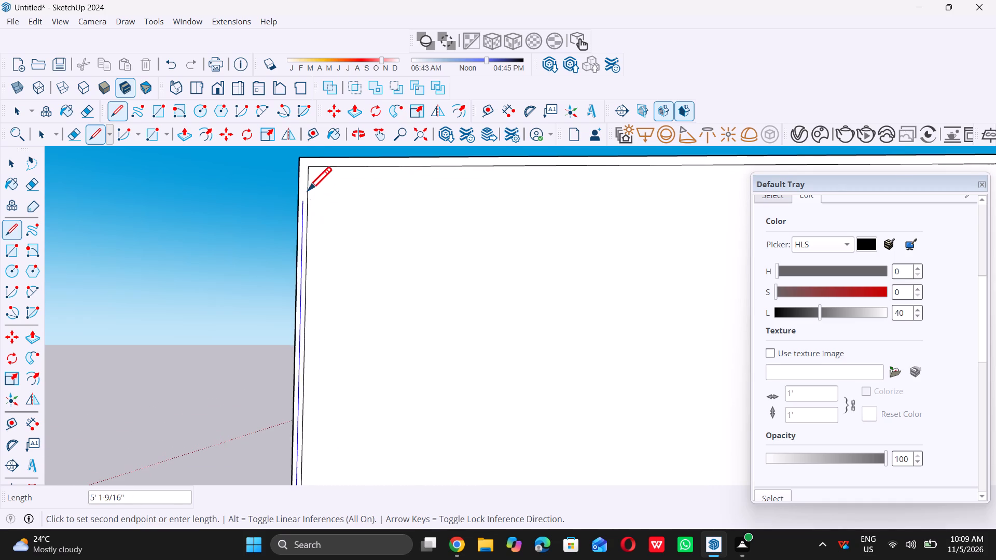
pyautogui.scroll(6, 305, 172)
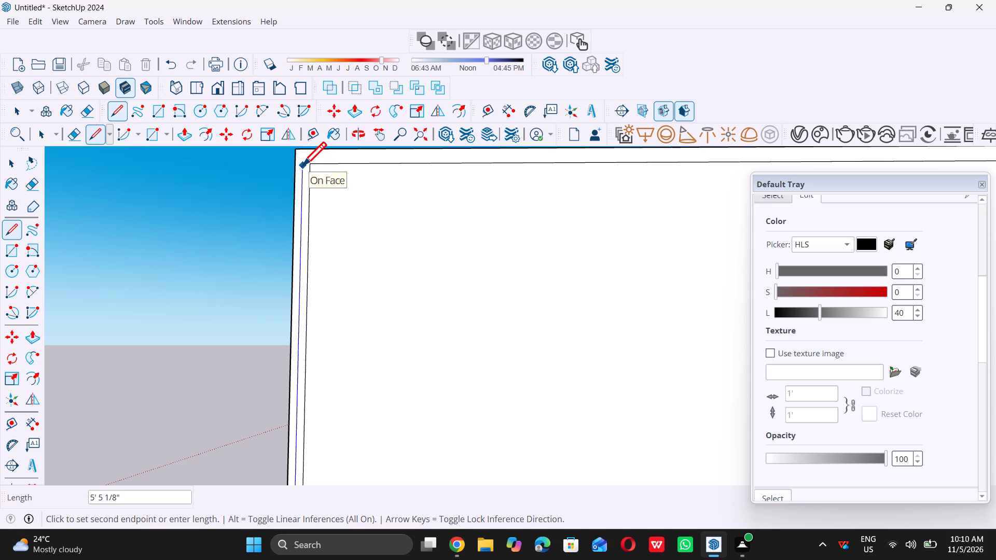
pyautogui.doubleClick(302, 165)
pyautogui.click(311, 164)
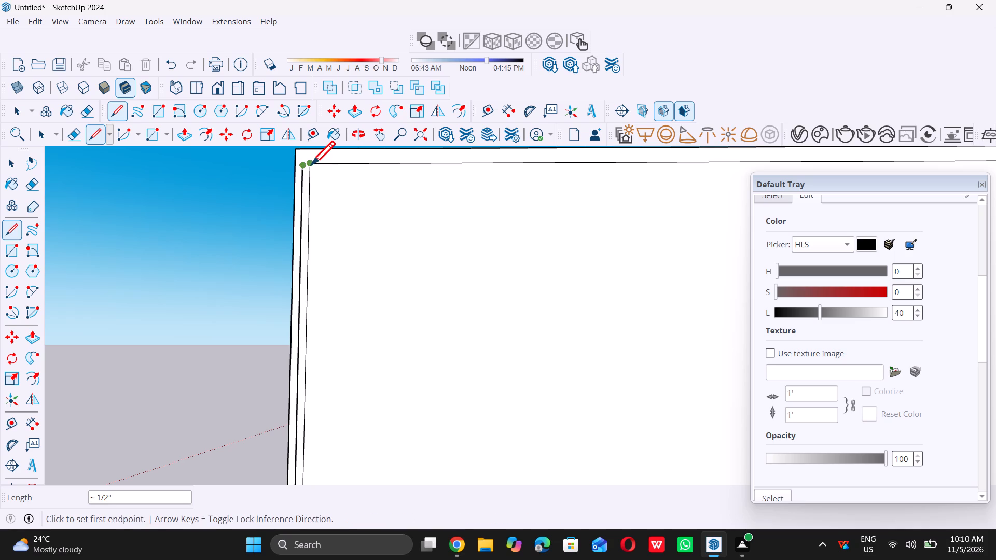
# Square off the new edge's top corner with short horizontal and vertical segments, and erase the slanted connecting segment.
pyautogui.scroll(11, 311, 164)
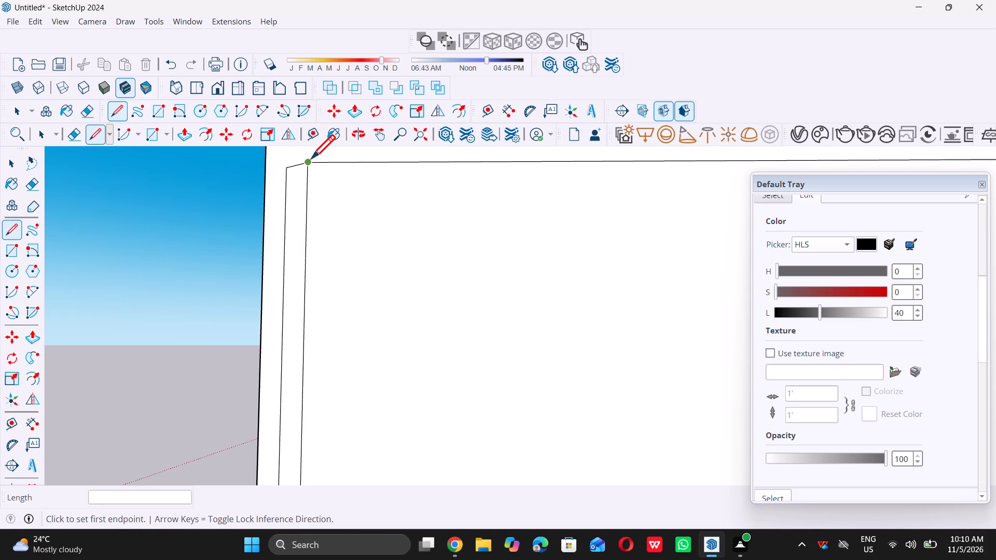
pyautogui.click(308, 163)
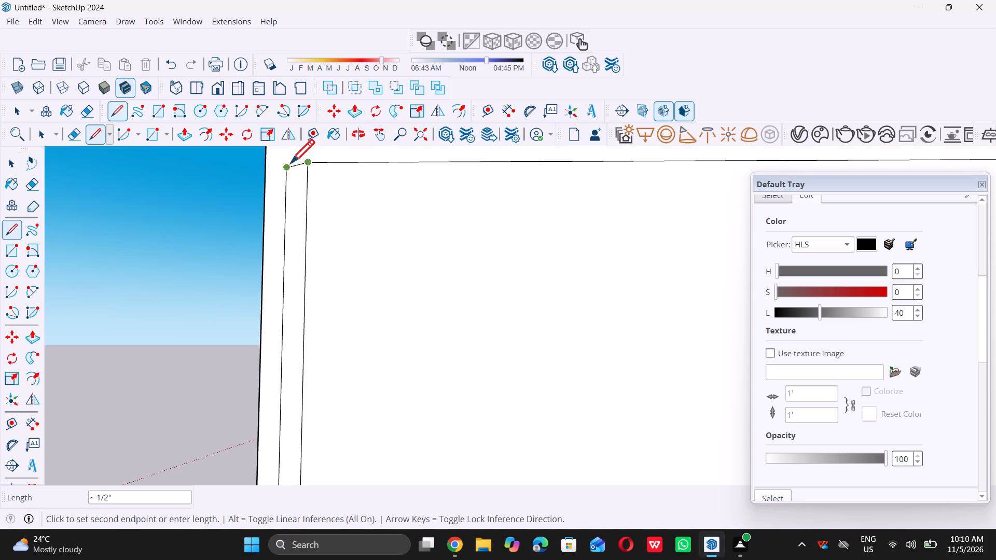
pyautogui.click(287, 159)
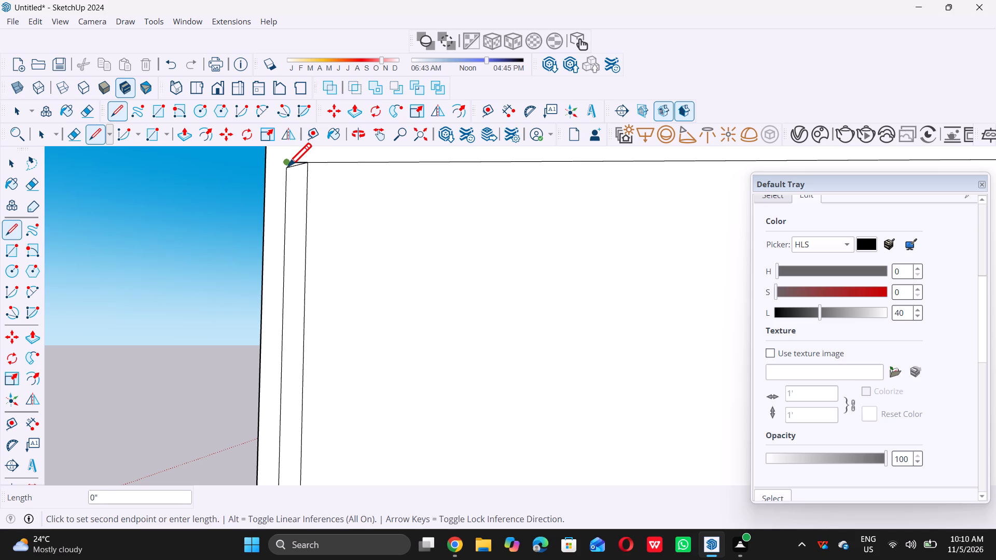
pyautogui.doubleClick(287, 166)
pyautogui.press('space')
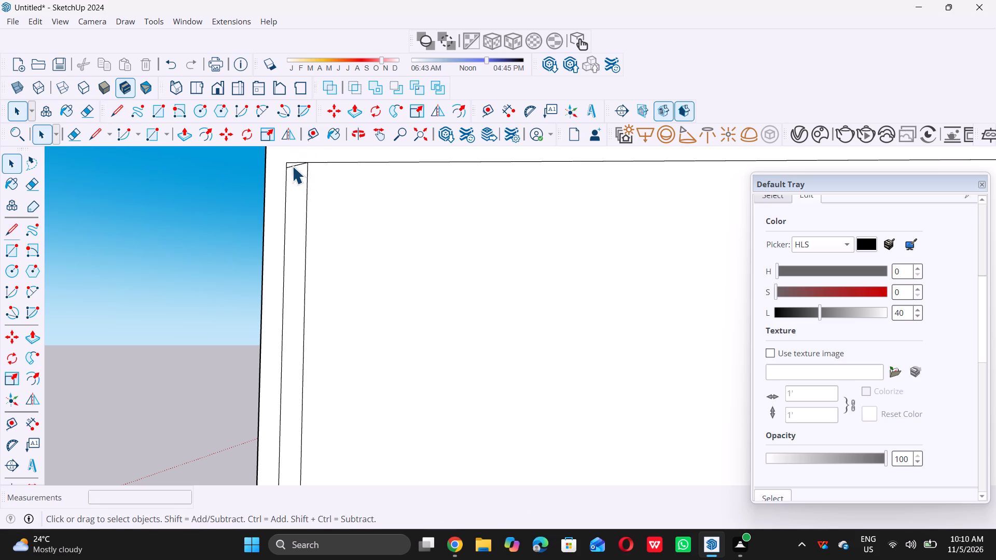
pyautogui.press('e')
pyautogui.scroll(8, 295, 162)
pyautogui.click(293, 167)
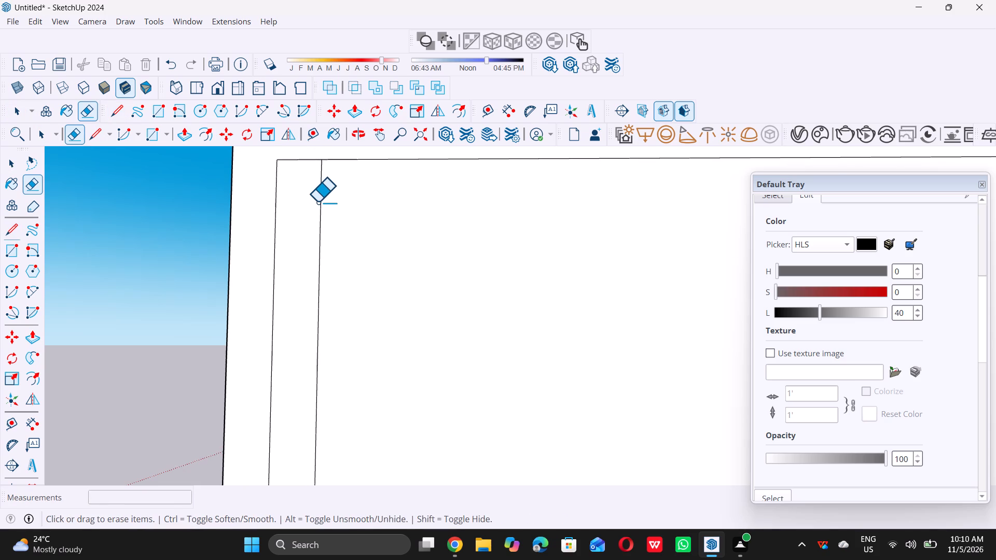
# Erase the old vertical inset edge of the upper wide end pane beside the new straightened edge.
pyautogui.tripleClick(318, 203)
pyautogui.doubleClick(321, 204)
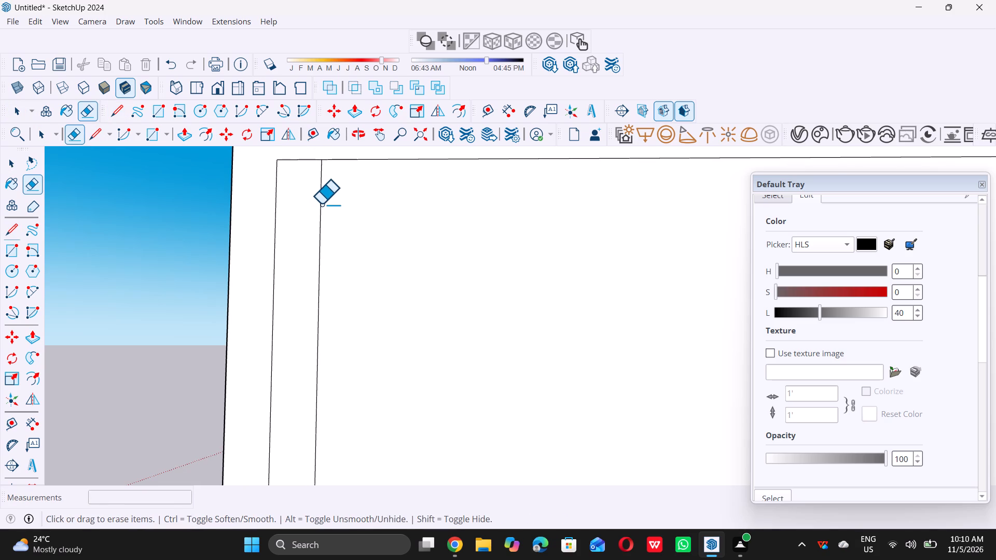
pyautogui.press('space')
pyautogui.scroll(-13, 321, 204)
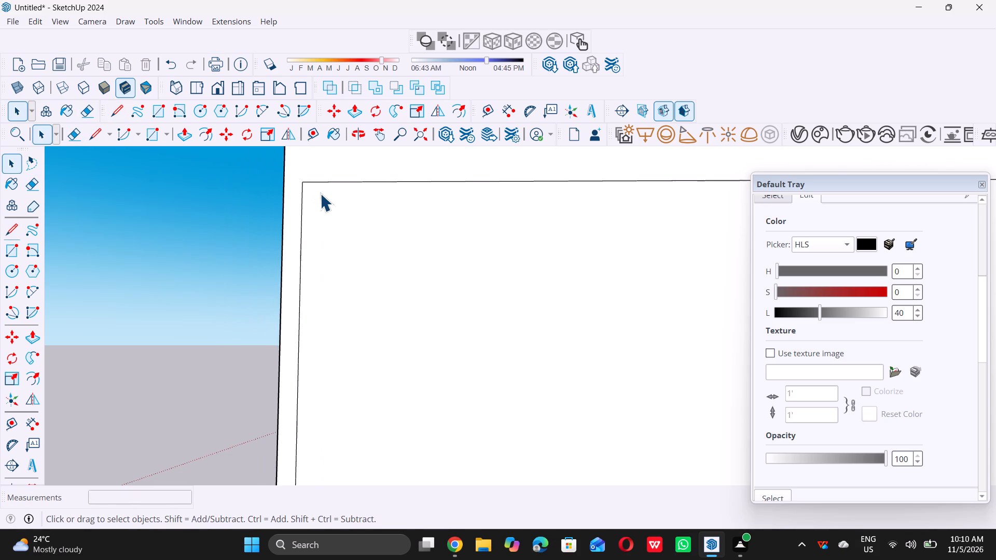
pyautogui.scroll(-18, 320, 193)
pyautogui.scroll(-3, 316, 181)
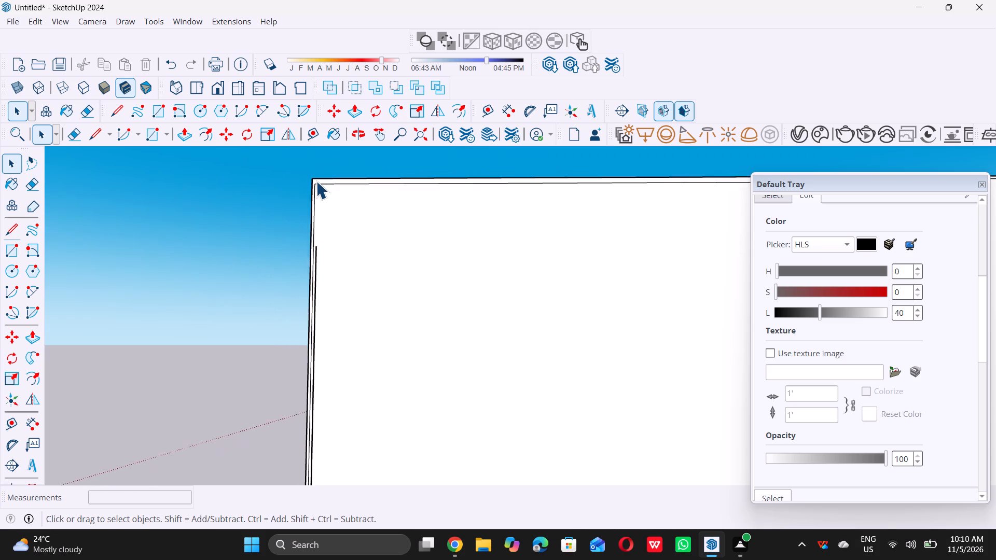
pyautogui.scroll(-2, 316, 181)
pyautogui.scroll(6, 355, 179)
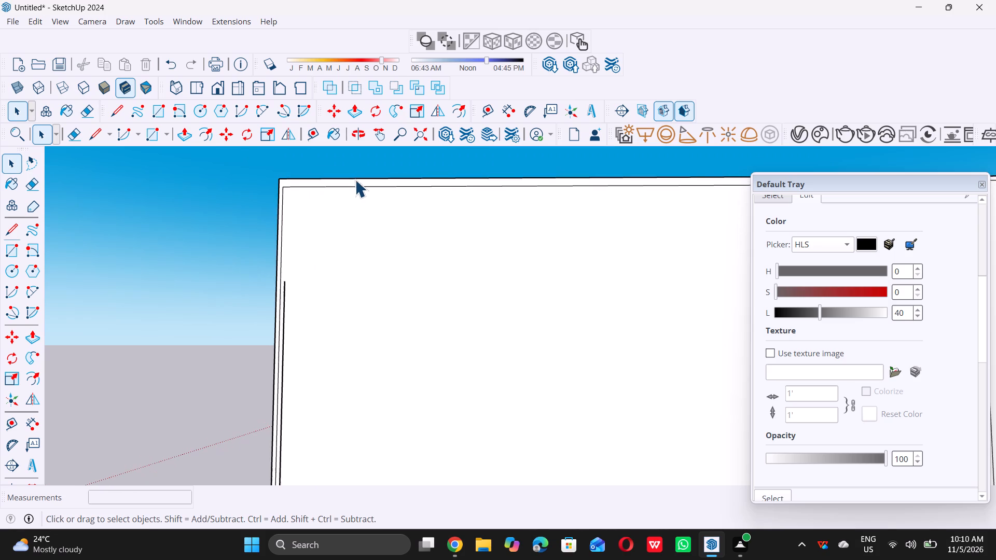
pyautogui.scroll(6, 296, 190)
pyautogui.scroll(-11, 271, 203)
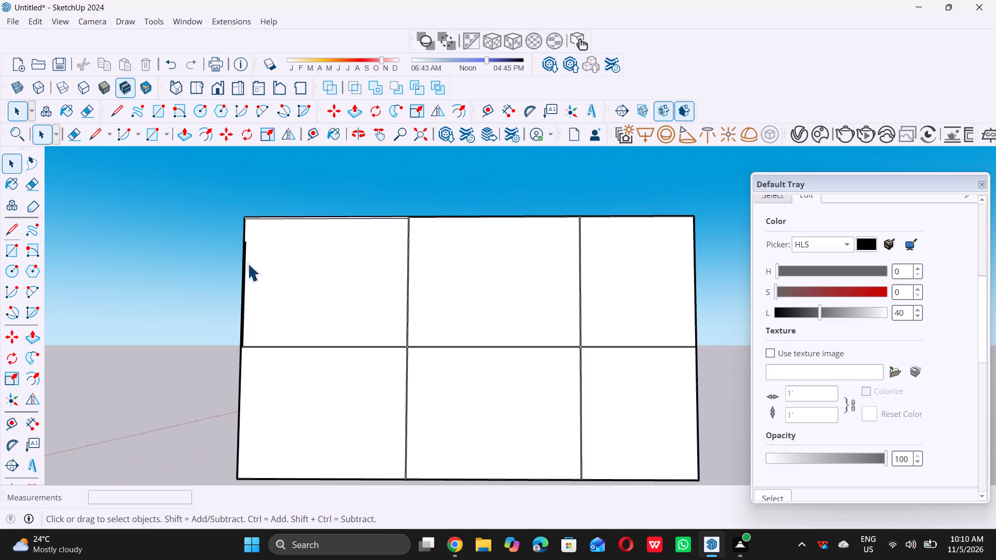
pyautogui.scroll(7, 248, 272)
pyautogui.scroll(8, 238, 333)
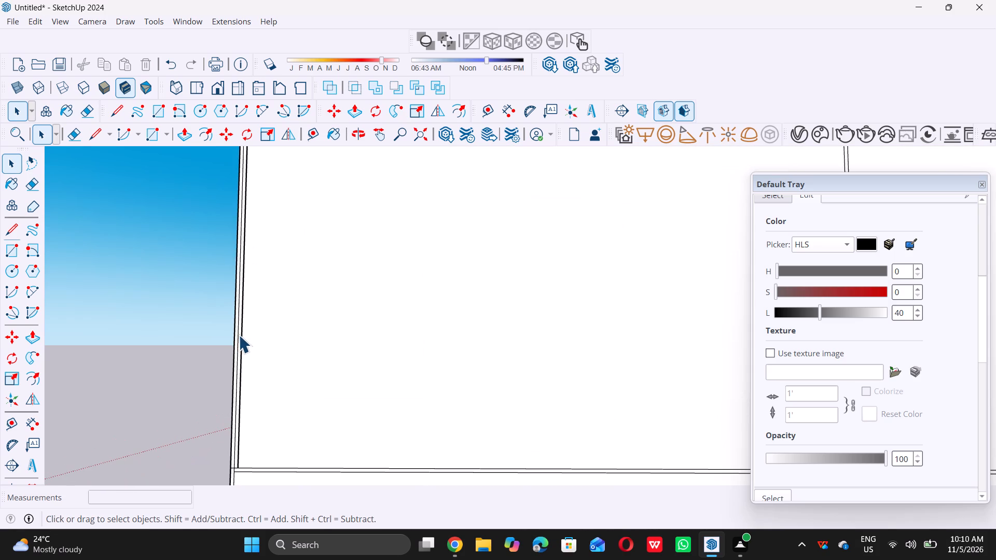
pyautogui.press('e')
pyautogui.scroll(6, 239, 335)
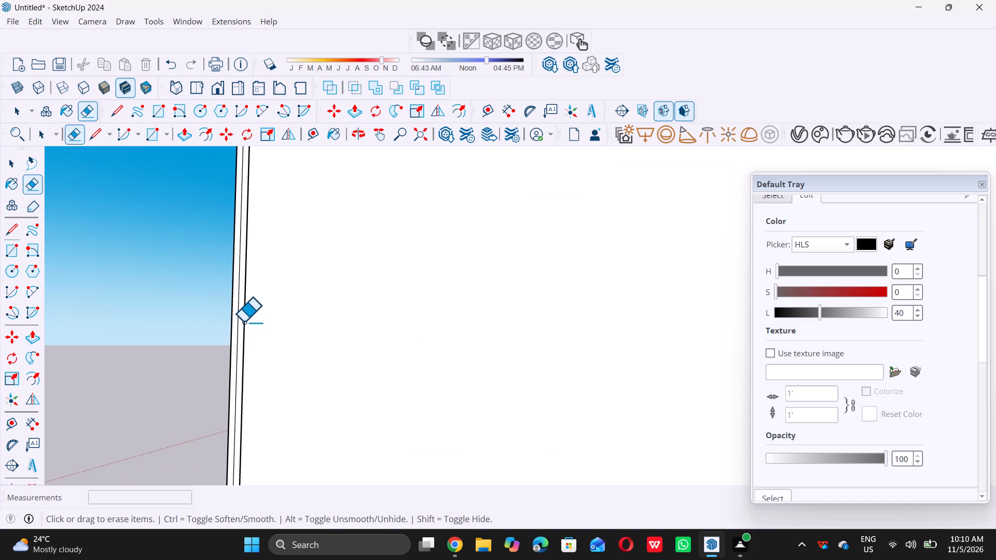
pyautogui.click(243, 321)
# Erase the leftover horizontal and vertical segments where the horizontal divider meets the side frame at the wide end column.
pyautogui.scroll(-14, 254, 298)
pyautogui.scroll(2, 229, 382)
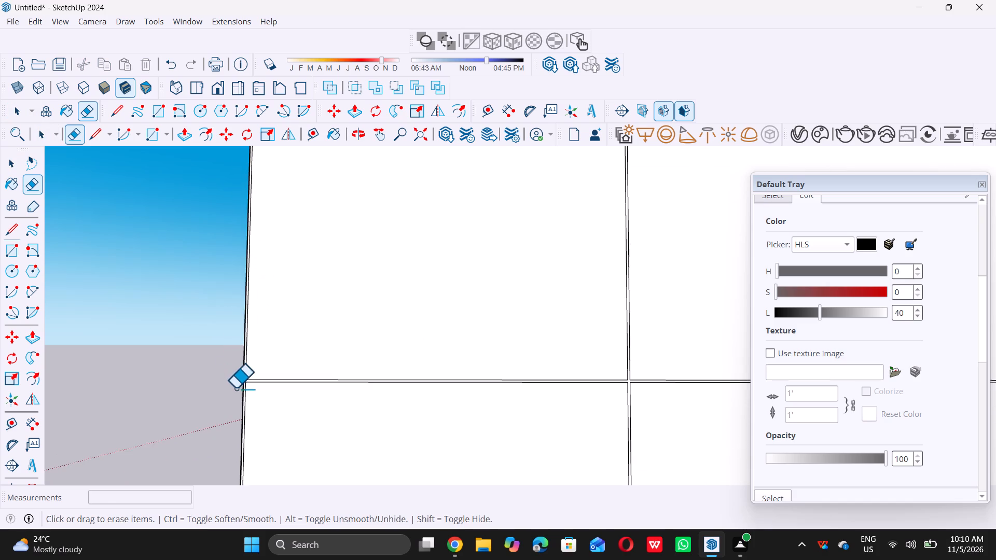
pyautogui.scroll(5, 236, 388)
pyautogui.scroll(-5, 184, 365)
pyautogui.scroll(-7, 260, 331)
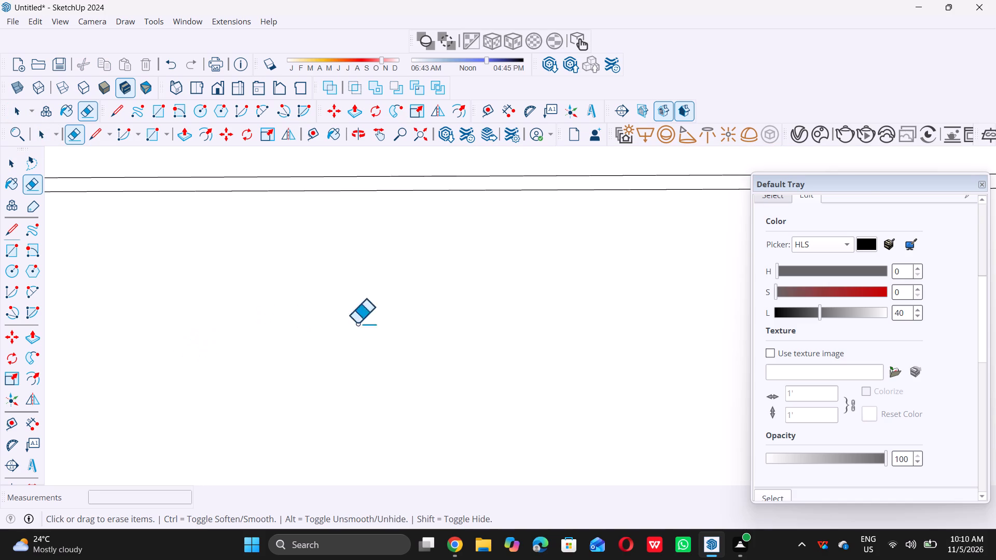
pyautogui.scroll(-8, 357, 323)
pyautogui.scroll(11, 225, 262)
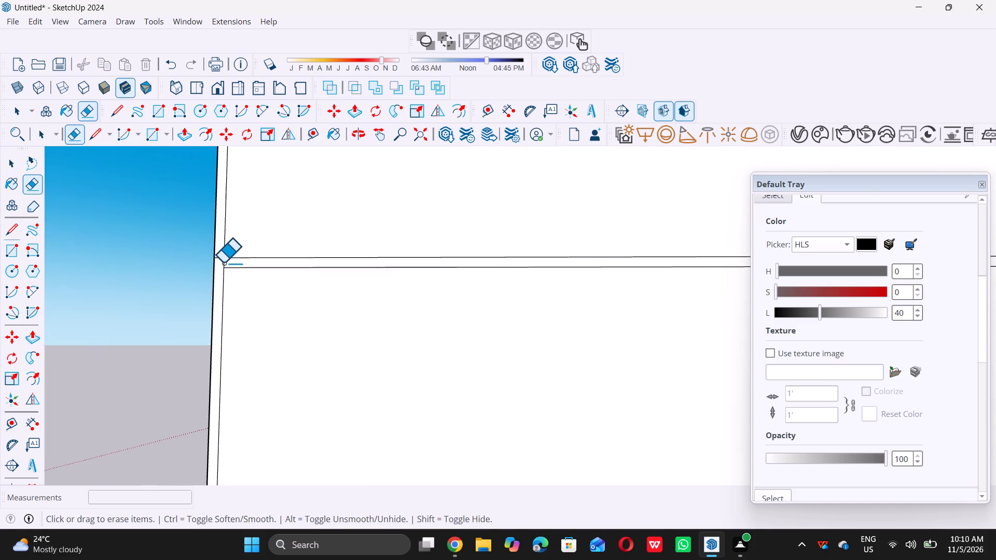
pyautogui.scroll(9, 222, 264)
pyautogui.doubleClick(202, 244)
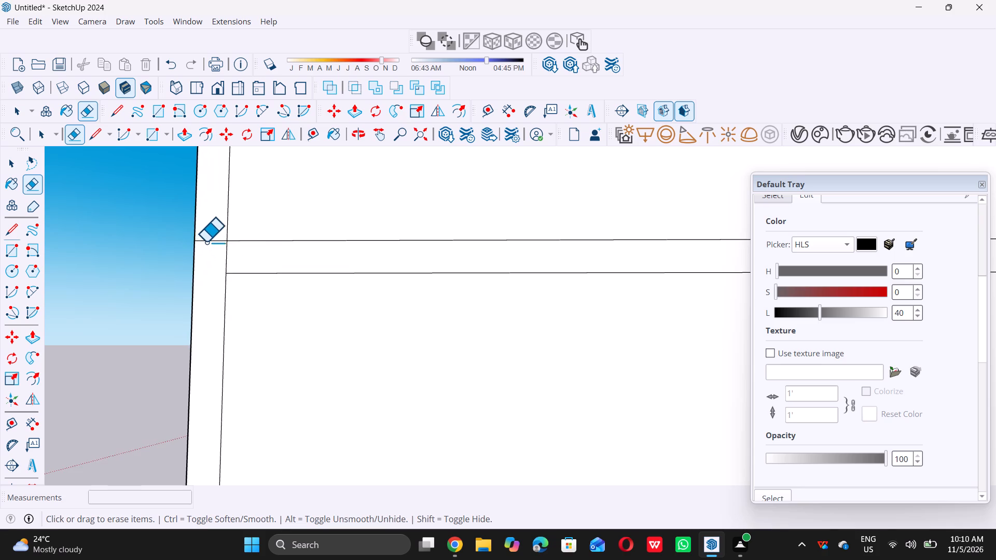
pyautogui.doubleClick(206, 242)
pyautogui.click(228, 258)
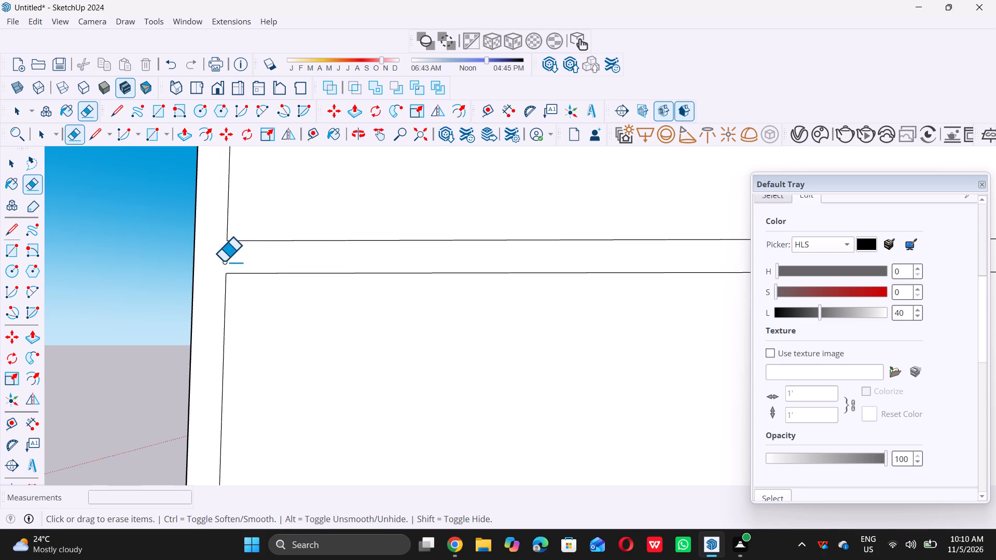
# Draw a straight top inset edge about 7' long across the upper wide end pane, closing it with a 1/2" vertical segment to the old corner.
pyautogui.scroll(-20, 202, 295)
pyautogui.scroll(-6, 202, 295)
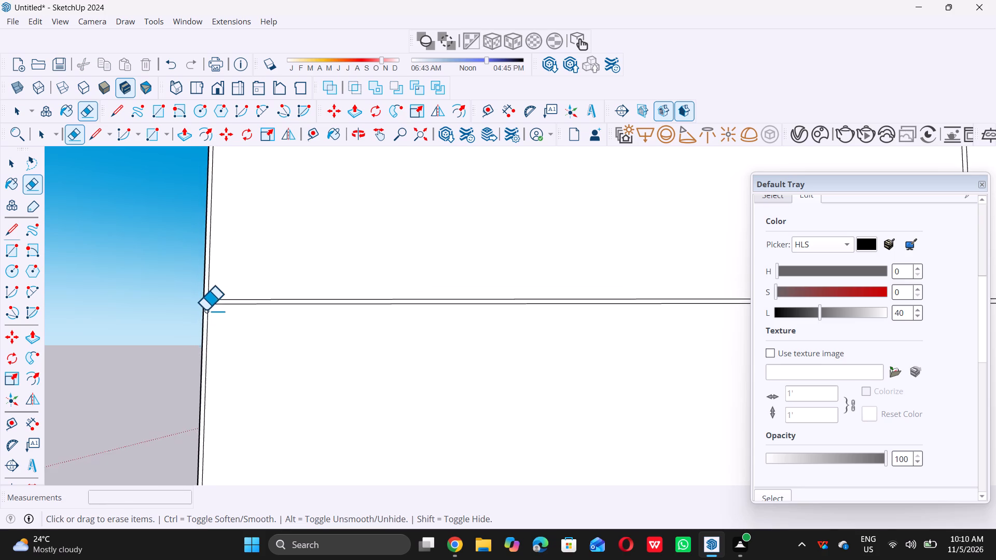
pyautogui.scroll(-17, 205, 310)
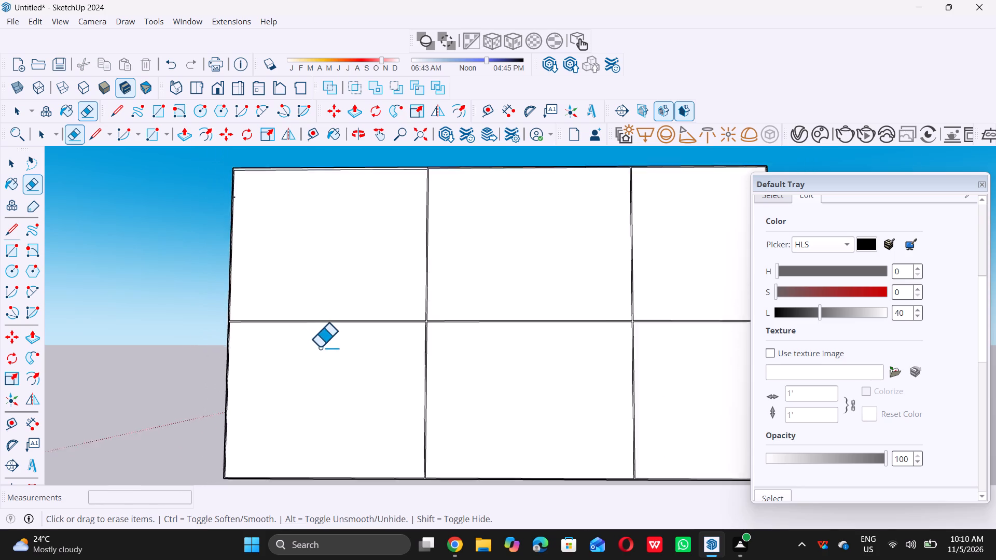
pyautogui.scroll(-3, 322, 348)
pyautogui.scroll(9, 394, 219)
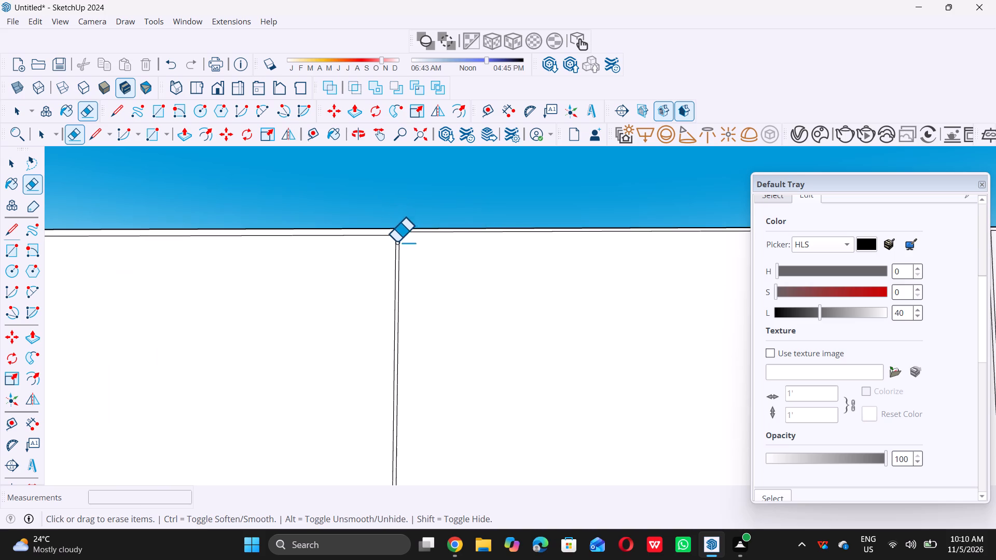
pyautogui.scroll(5, 396, 242)
pyautogui.scroll(6, 359, 282)
pyautogui.press('l')
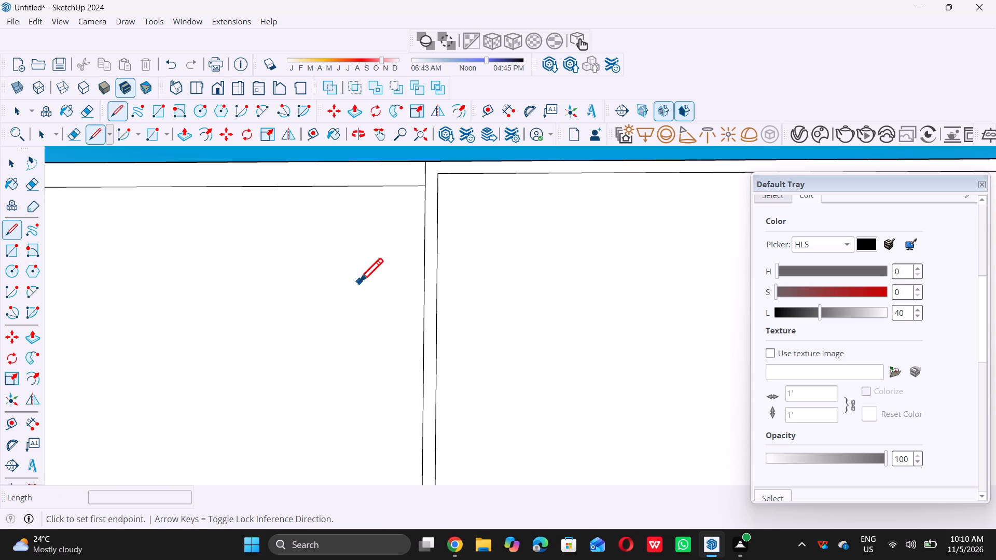
pyautogui.click(438, 173)
pyautogui.scroll(-3, 405, 176)
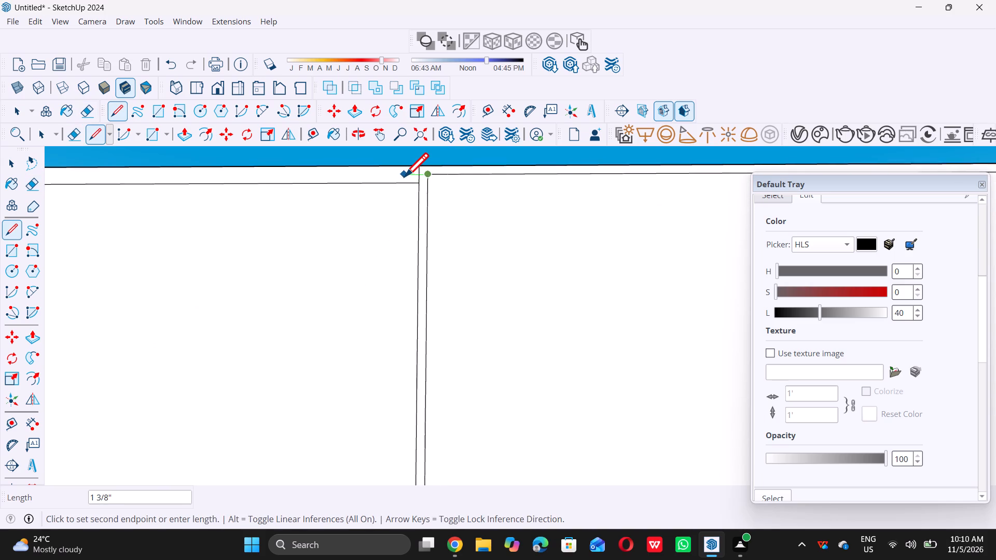
pyautogui.scroll(-20, 405, 176)
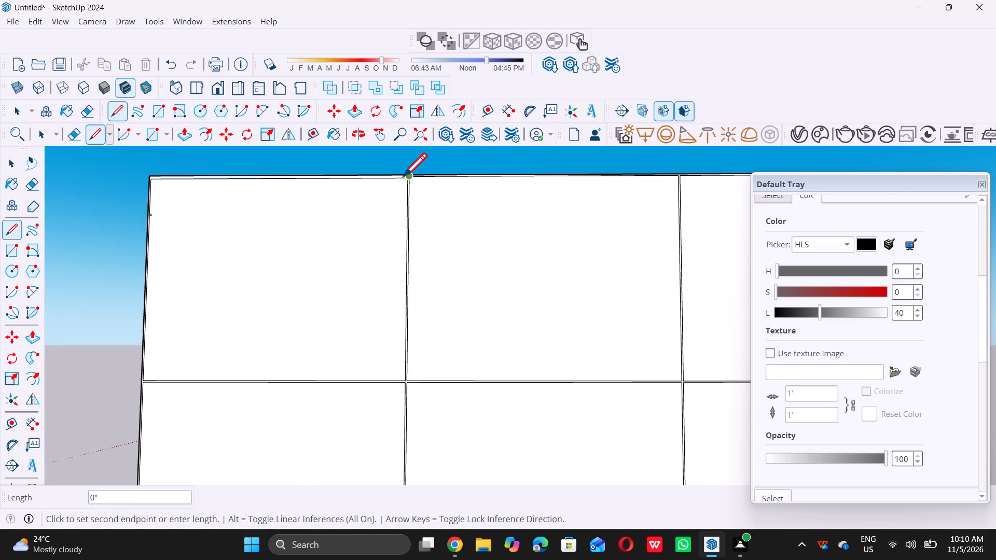
pyautogui.scroll(10, 149, 179)
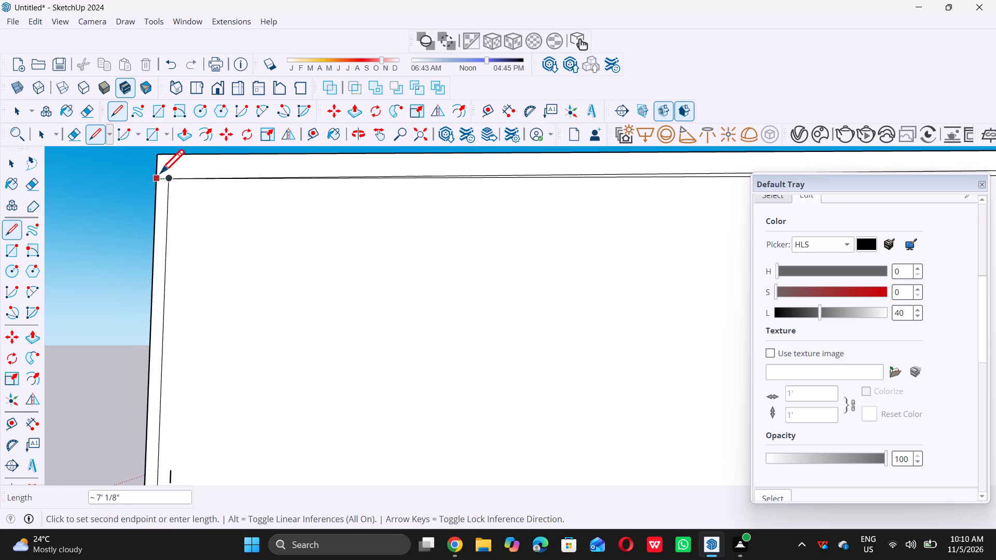
pyautogui.click(168, 167)
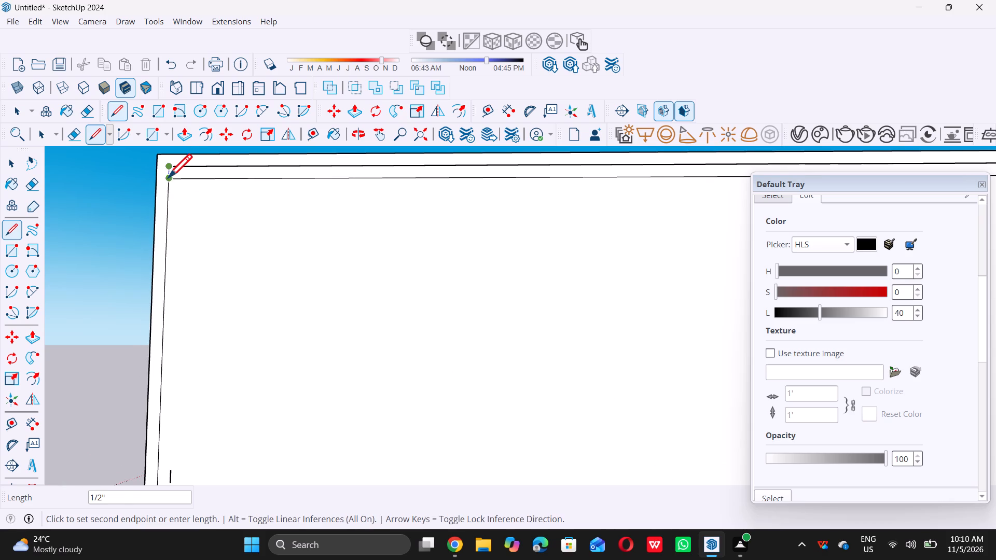
pyautogui.click(169, 178)
pyautogui.press('space')
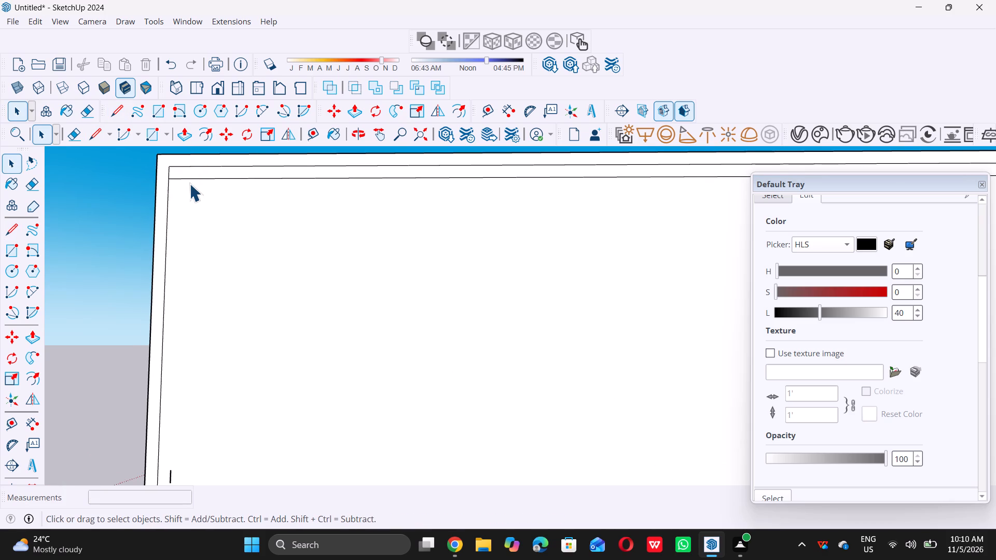
# Erase the old top inset edge of the upper wide end pane below the new straightened edge.
pyautogui.press('e')
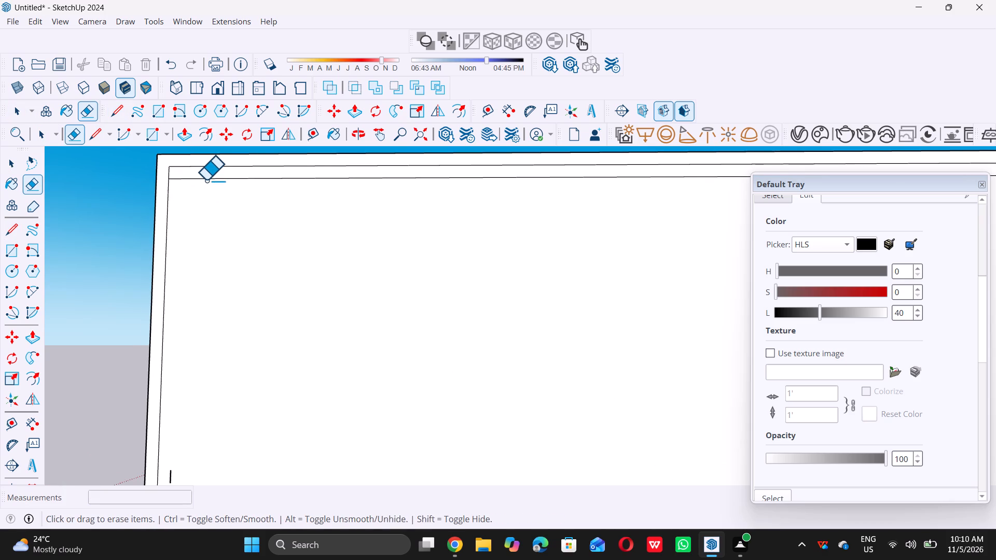
pyautogui.click(209, 178)
pyautogui.press('space')
# Erase the leftover vertical and horizontal segments where the vertical divider beside the wide end pane meets the top frame.
pyautogui.scroll(-5, 187, 185)
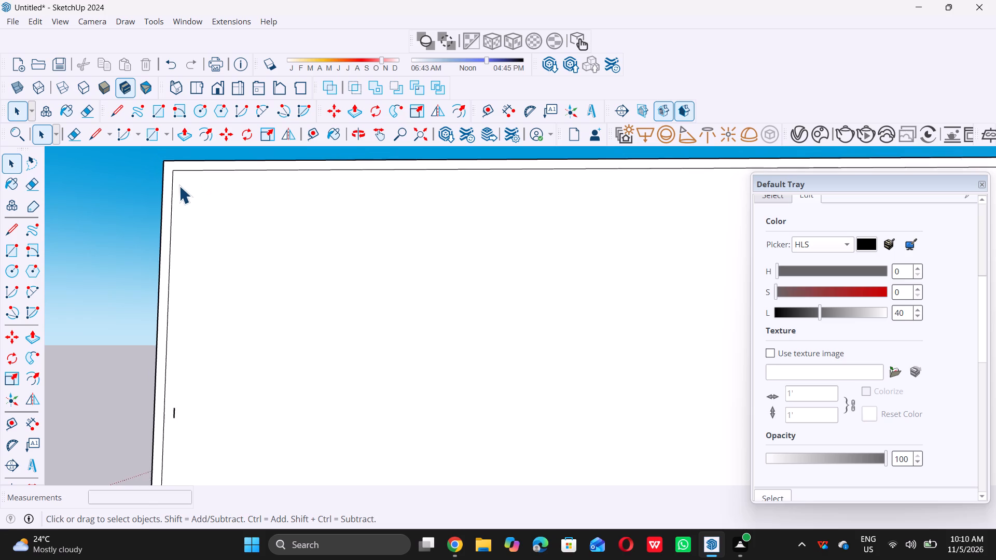
pyautogui.scroll(-20, 179, 186)
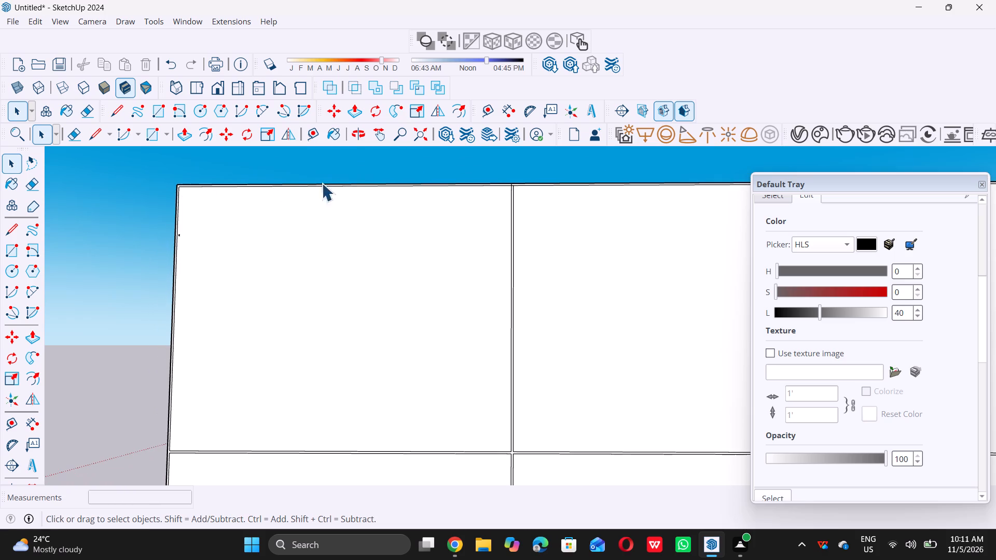
pyautogui.scroll(6, 472, 179)
pyautogui.scroll(-9, 306, 175)
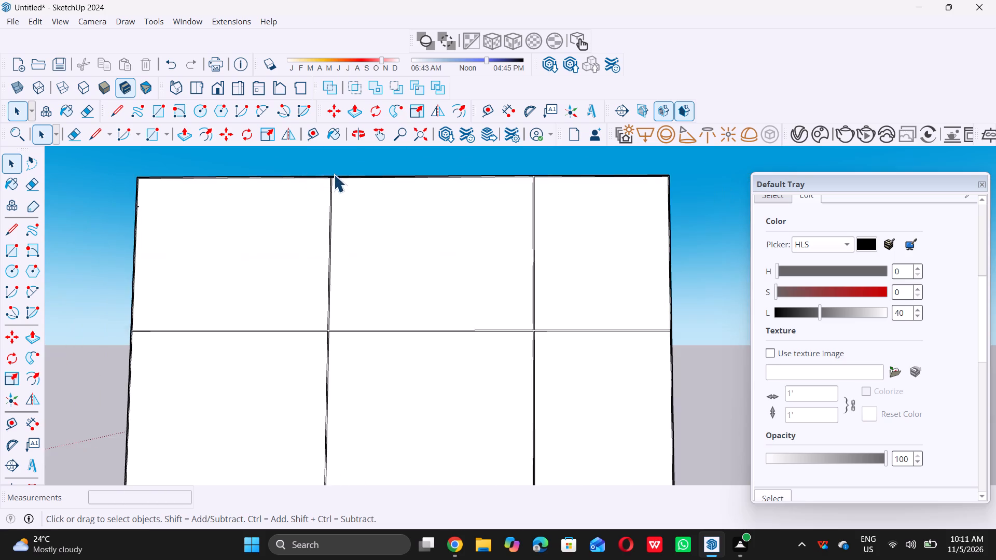
pyautogui.scroll(16, 334, 174)
pyautogui.scroll(6, 315, 191)
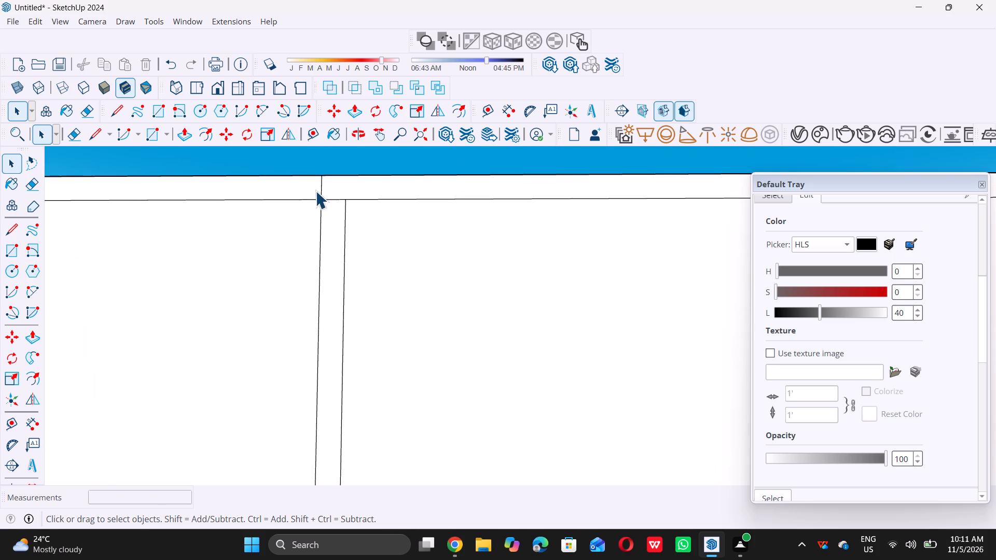
pyautogui.press('e')
pyautogui.scroll(4, 315, 191)
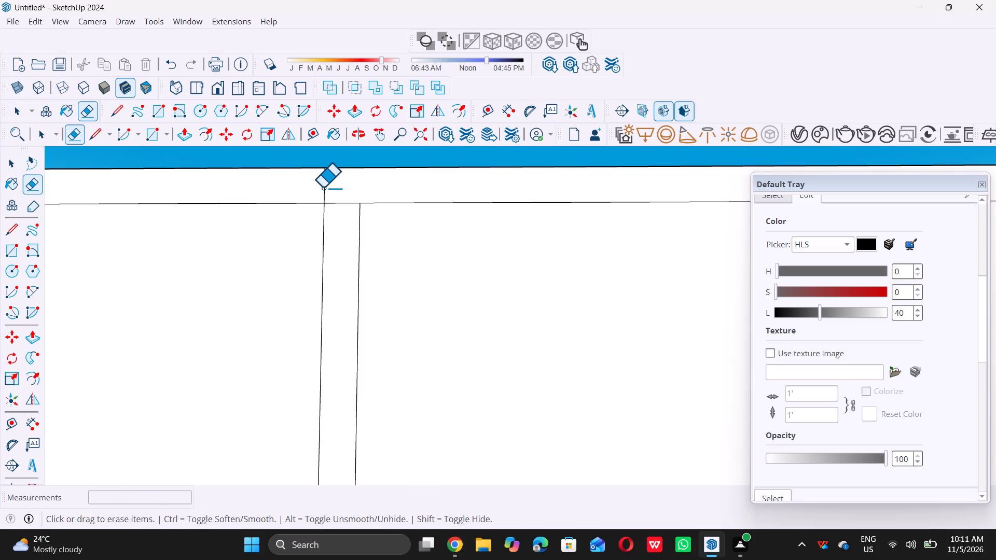
pyautogui.tripleClick(322, 187)
pyautogui.click(322, 187)
pyautogui.tripleClick(323, 188)
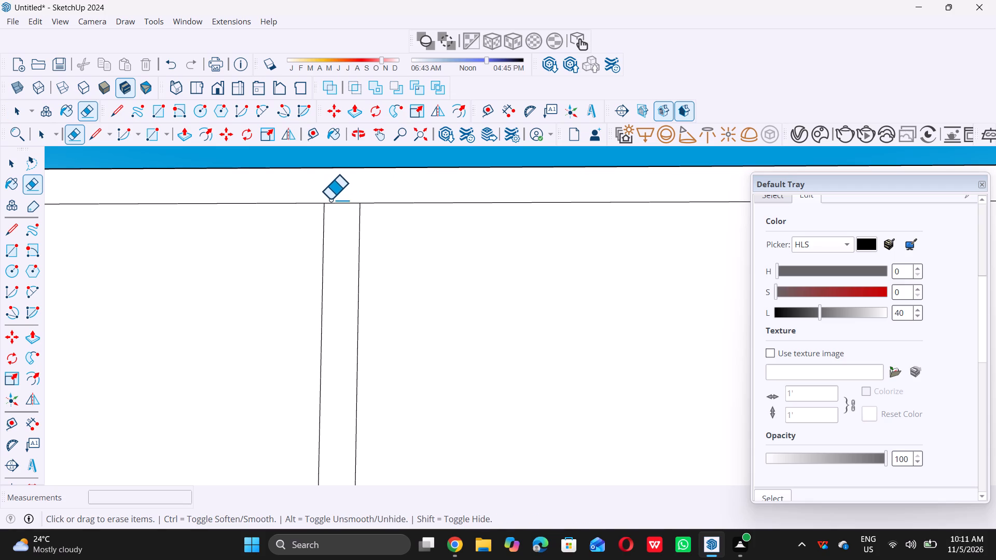
pyautogui.tripleClick(341, 204)
# Push/Pull the connected frame and divider face of the window panel by 0.5".
pyautogui.scroll(-5, 348, 193)
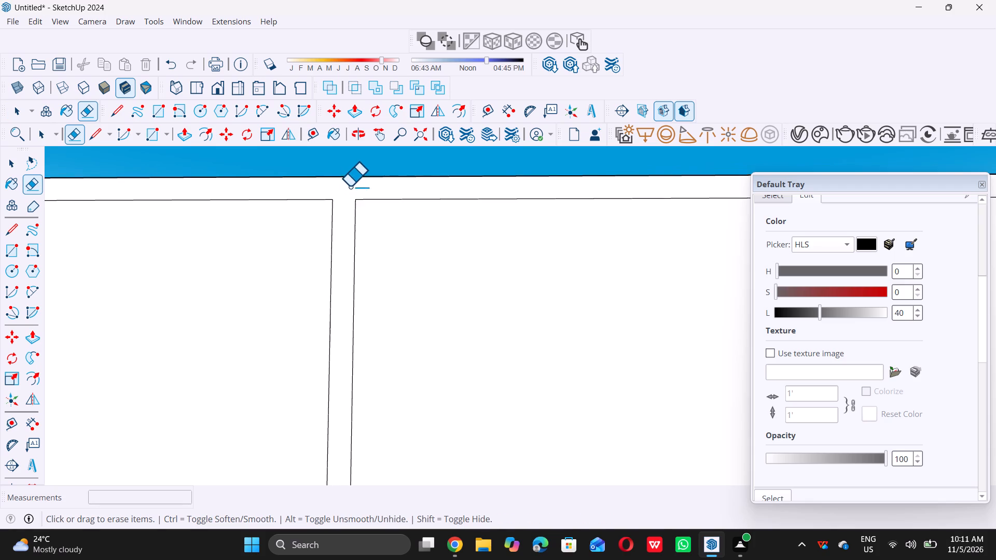
pyautogui.scroll(-20, 350, 186)
pyautogui.scroll(-6, 350, 186)
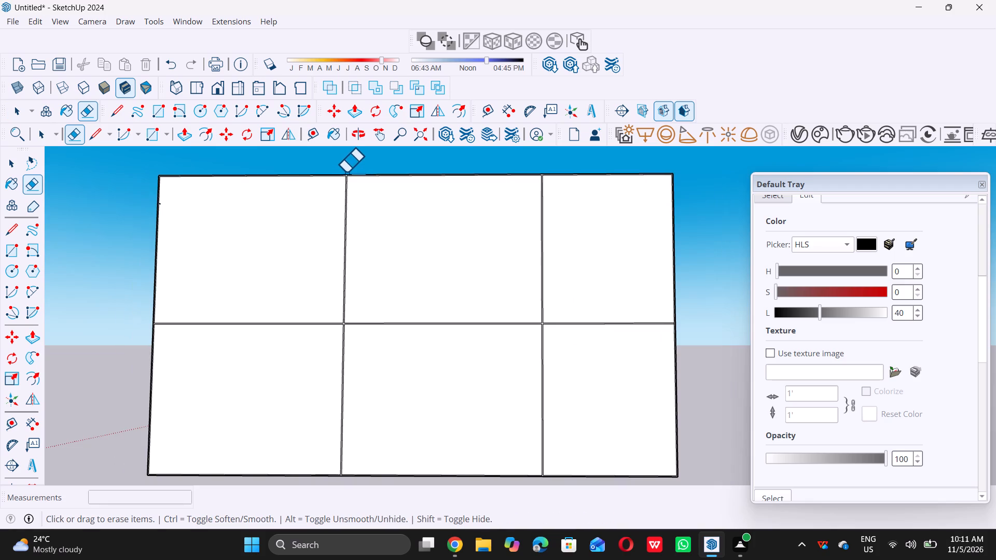
pyautogui.scroll(8, 340, 321)
pyautogui.scroll(-5, 338, 303)
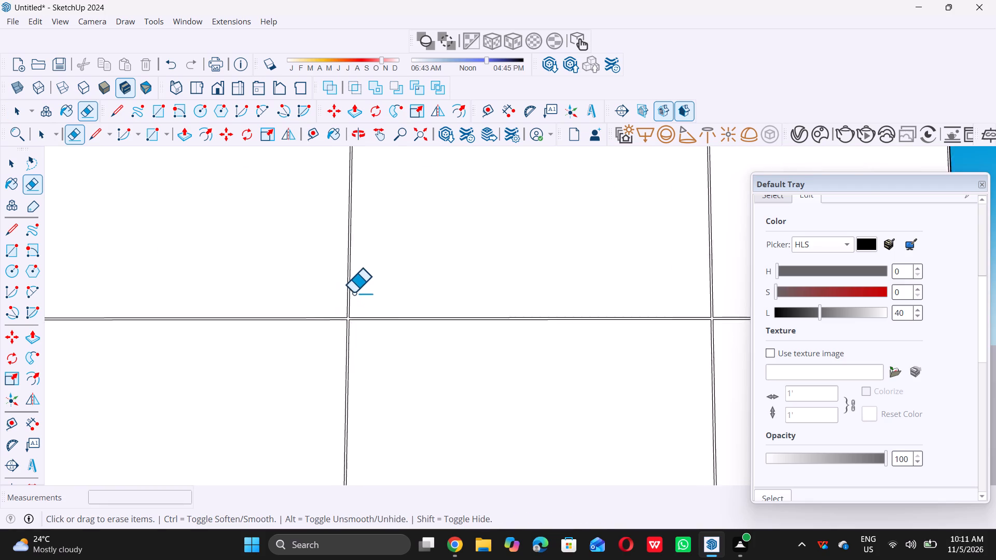
pyautogui.scroll(-3, 354, 291)
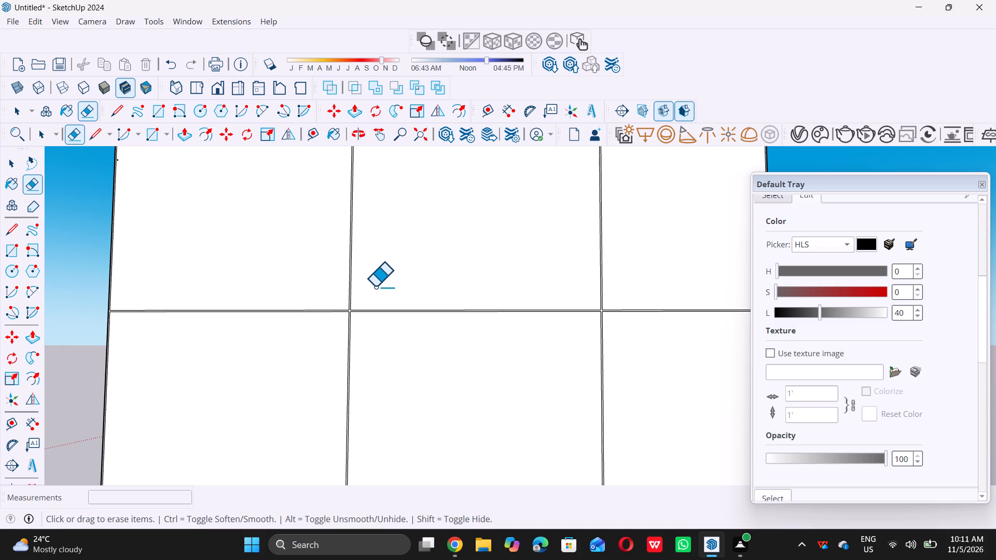
pyautogui.press('space')
pyautogui.scroll(-9, 388, 278)
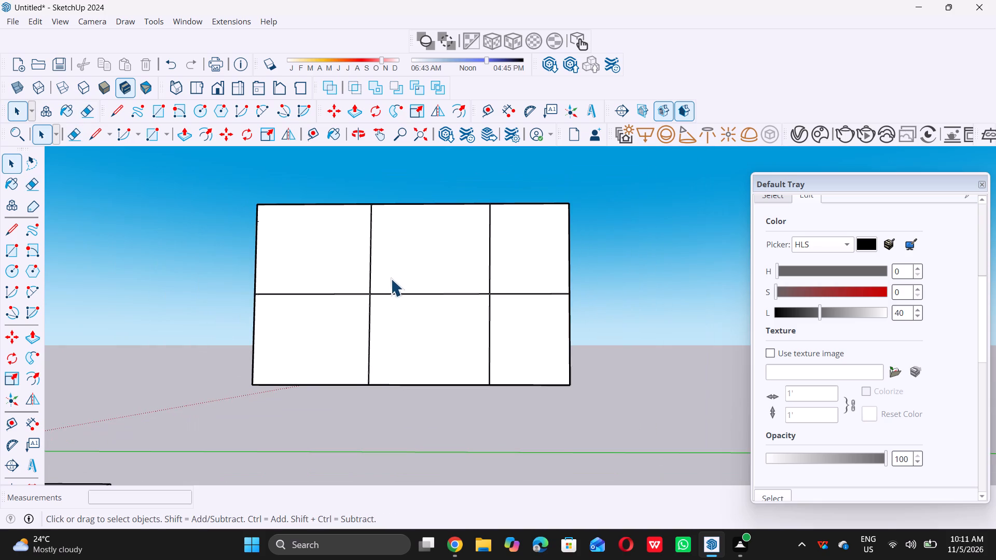
pyautogui.scroll(-5, 393, 275)
pyautogui.moveTo(351, 230); pyautogui.dragTo(340, 318, button='middle')
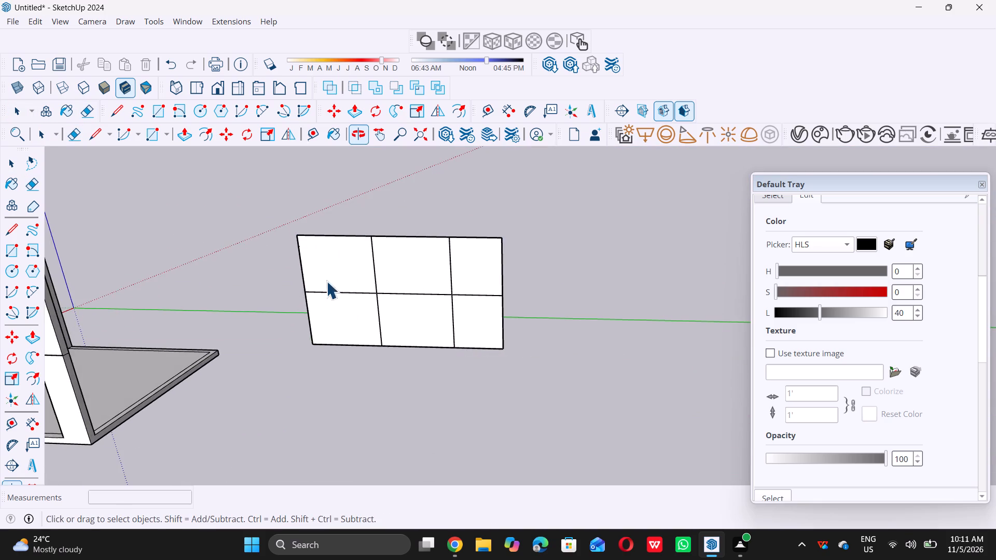
pyautogui.scroll(7, 352, 256)
pyautogui.scroll(12, 390, 223)
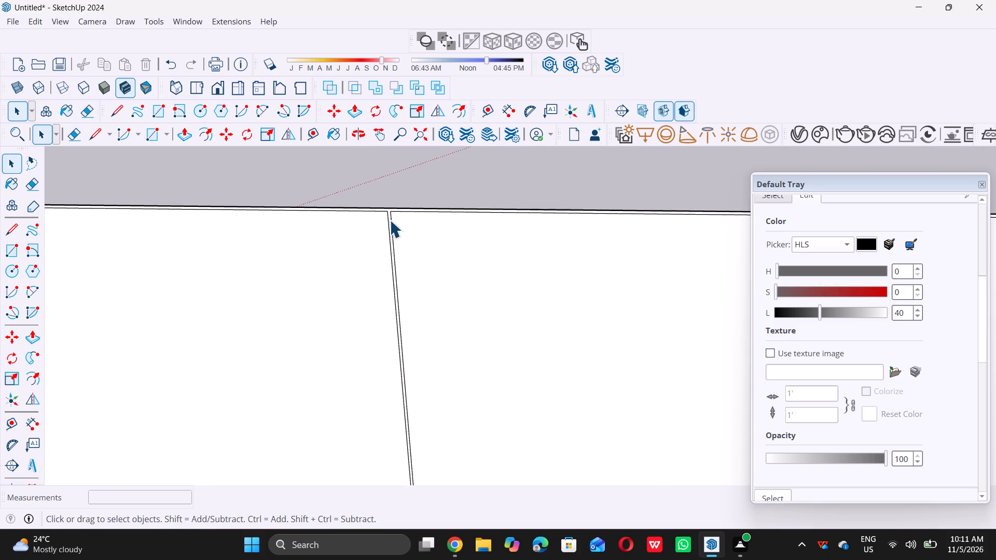
pyautogui.scroll(17, 390, 220)
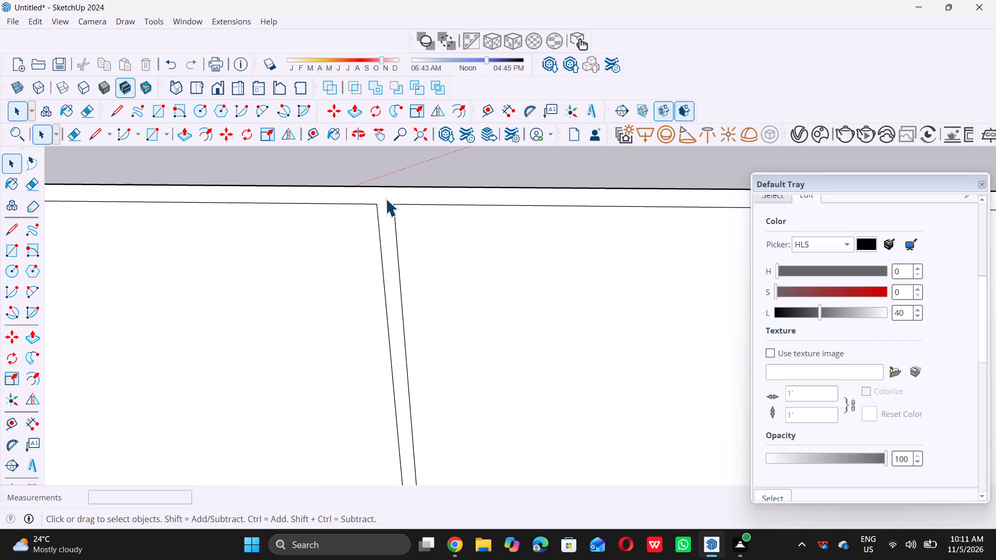
pyautogui.doubleClick(385, 199)
pyautogui.press('p')
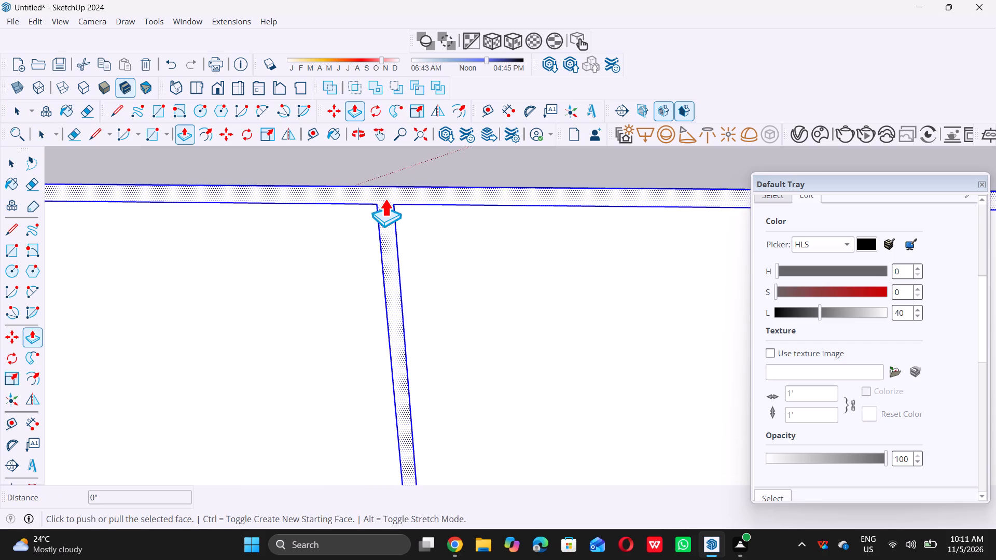
pyautogui.click(385, 199)
pyautogui.write('0.5')
pyautogui.hotkey('shift', '"')
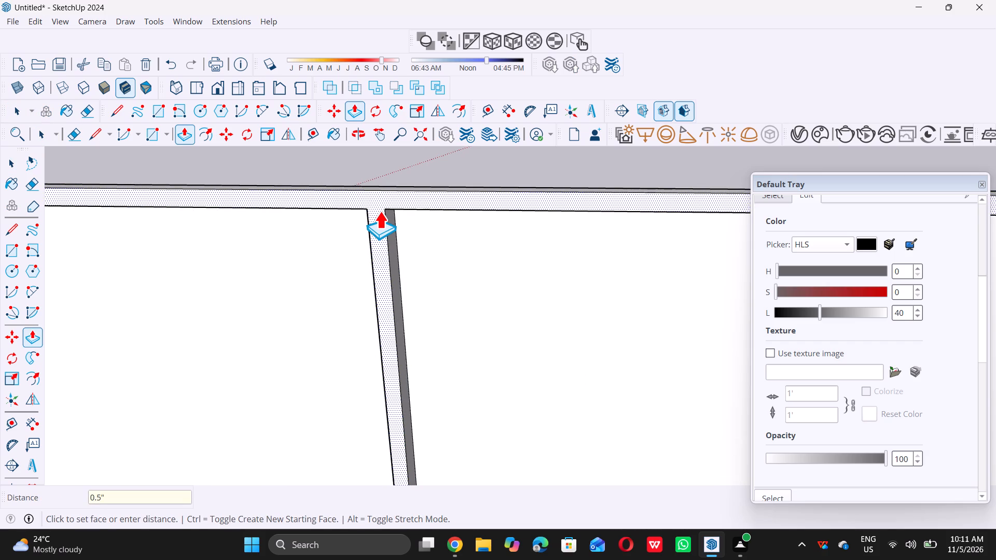
pyautogui.press('Return')
pyautogui.press('space')
# Paint all six pane faces of the window panel with the 0137_Black material.
pyautogui.scroll(-6, 380, 211)
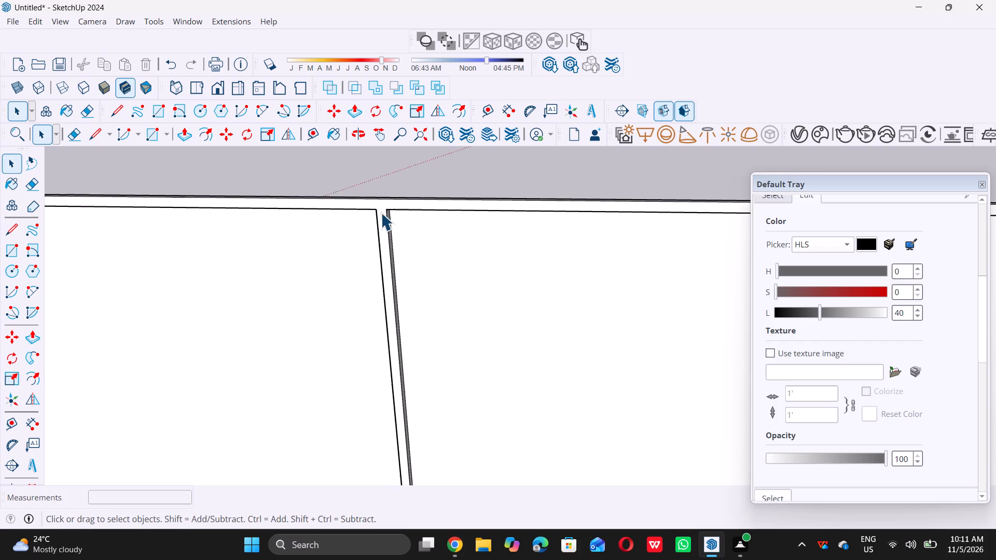
pyautogui.scroll(-20, 381, 213)
pyautogui.scroll(-2, 381, 213)
pyautogui.moveTo(431, 287); pyautogui.dragTo(431, 260, button='middle')
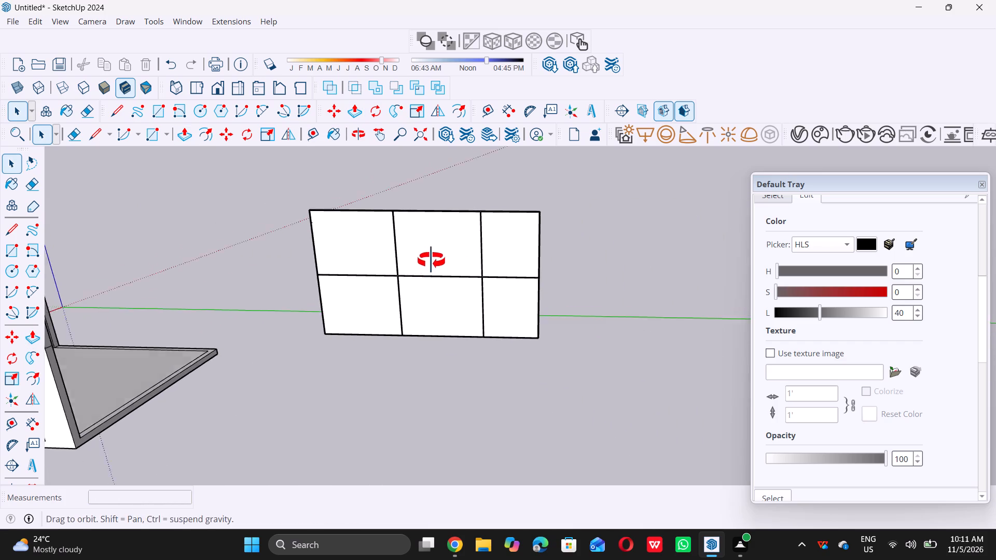
pyautogui.moveTo(431, 260); pyautogui.dragTo(431, 259, button='middle')
pyautogui.scroll(1, 431, 259)
pyautogui.scroll(6, 762, 246)
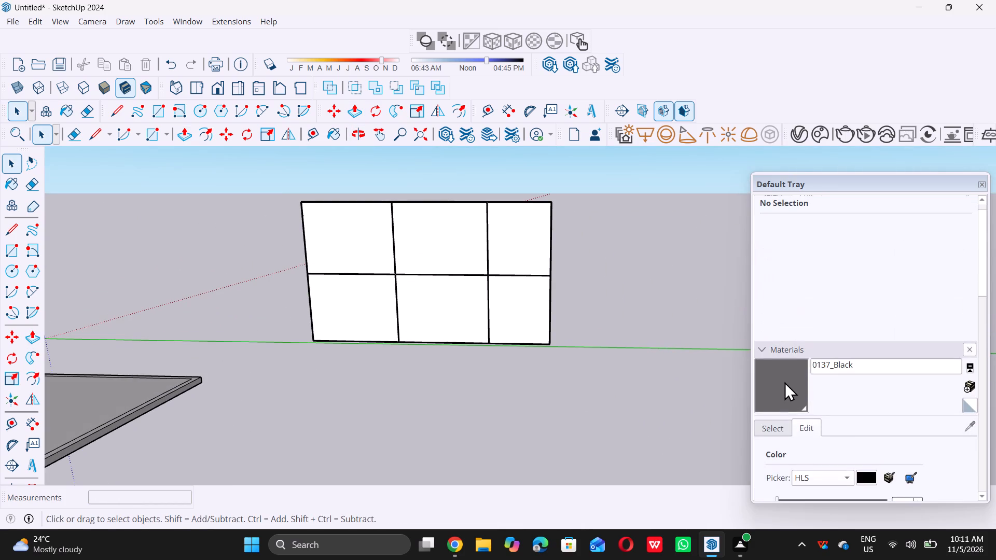
pyautogui.doubleClick(784, 385)
pyautogui.click(504, 238)
pyautogui.click(440, 255)
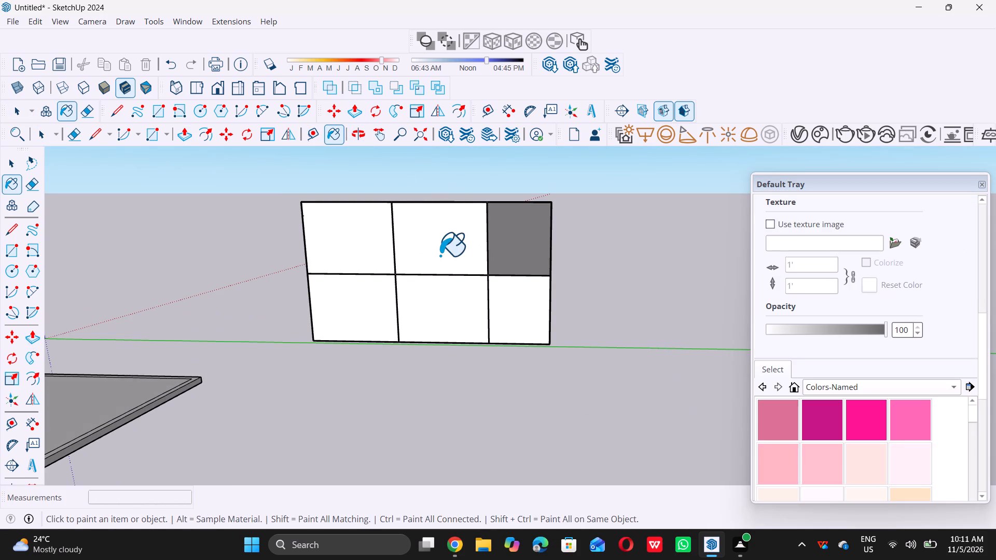
pyautogui.click(446, 290)
pyautogui.click(503, 296)
pyautogui.click(343, 309)
pyautogui.moveTo(344, 309); pyautogui.dragTo(345, 297)
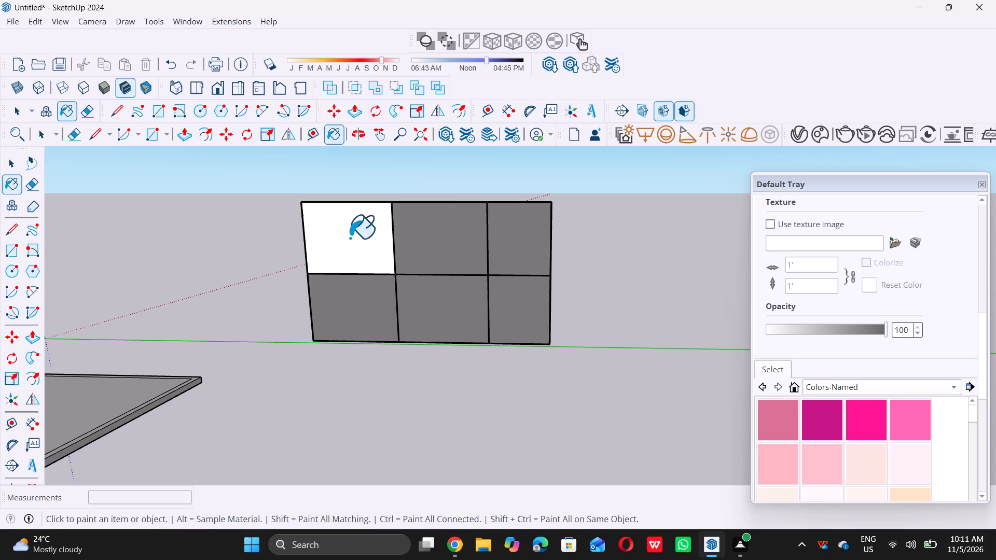
pyautogui.doubleClick(350, 237)
pyautogui.press('space')
# Move the whole six-pane window panel by its lower corner onto the inner lower corner of the building frame's upper side opening.
pyautogui.scroll(-11, 494, 290)
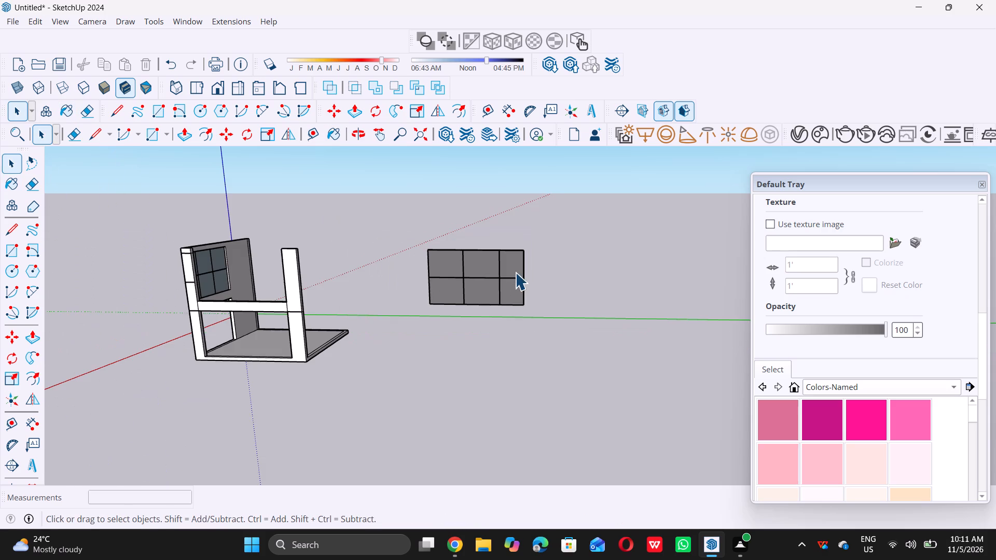
pyautogui.click(460, 270)
pyautogui.tripleClick(460, 270)
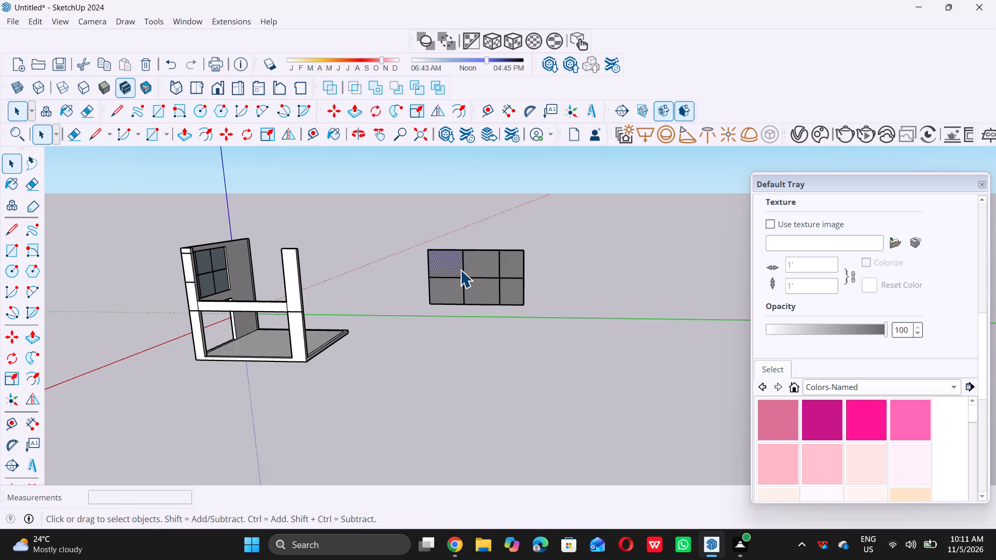
pyautogui.click(462, 272)
pyautogui.press('m')
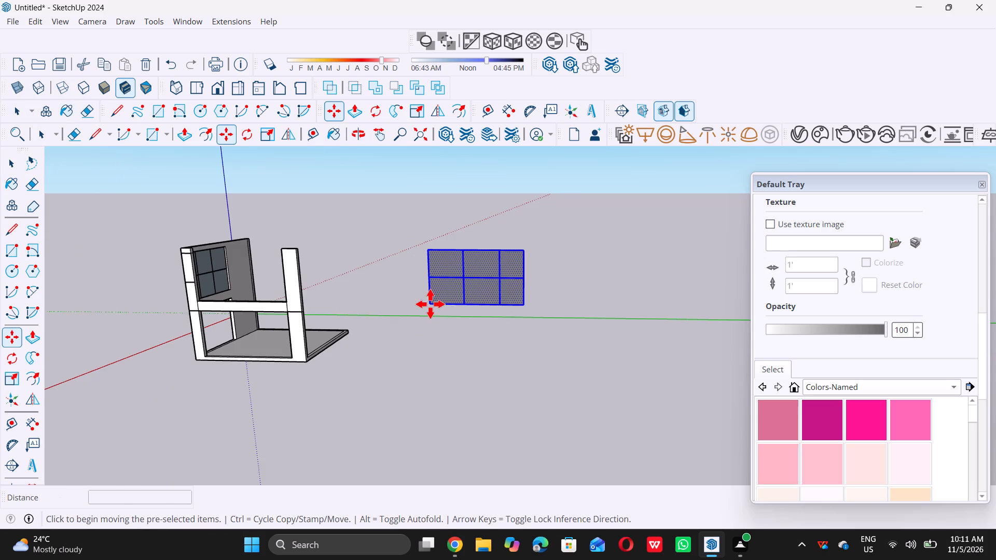
pyautogui.scroll(9, 425, 299)
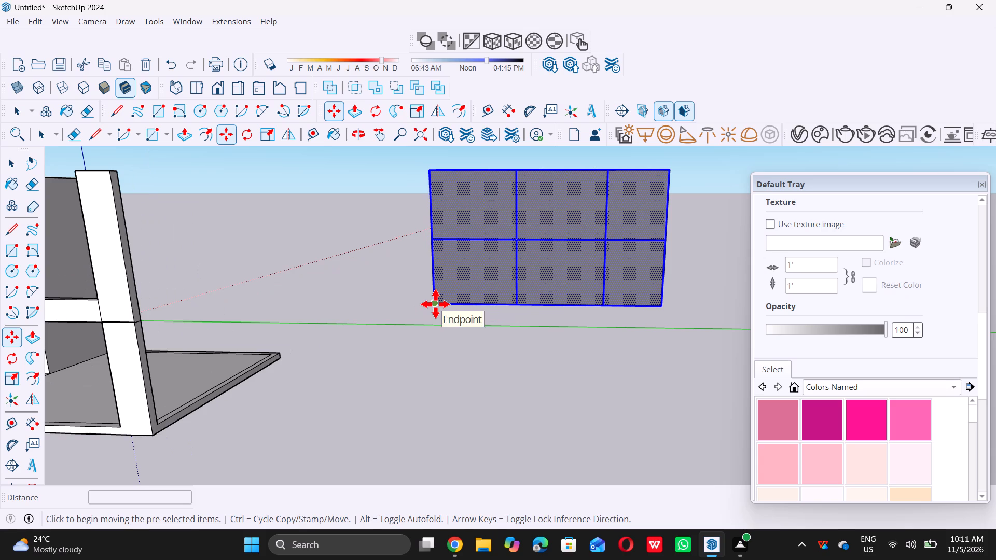
pyautogui.click(436, 303)
pyautogui.scroll(-11, 436, 303)
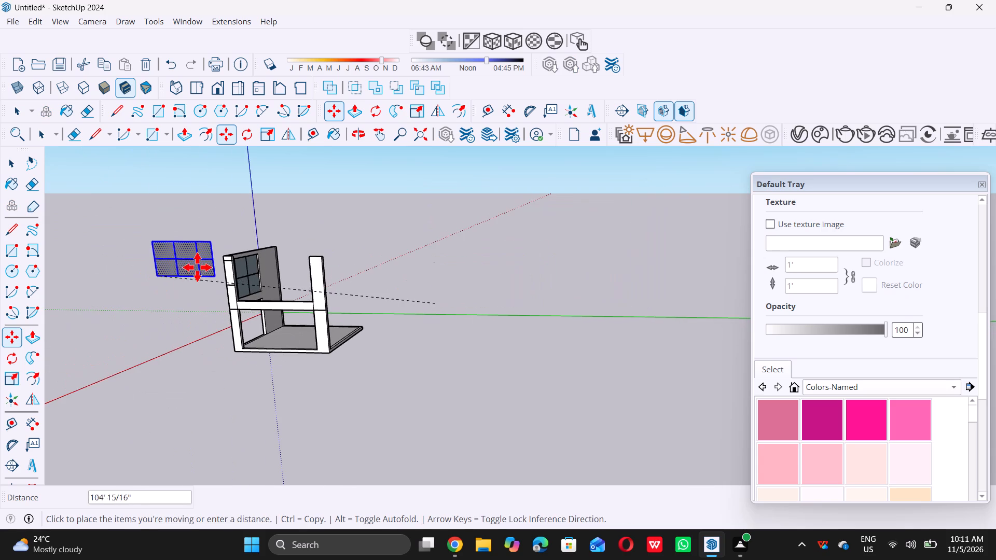
pyautogui.scroll(7, 247, 274)
pyautogui.moveTo(225, 303); pyautogui.dragTo(229, 309, button='middle')
pyautogui.middleClick(229, 309)
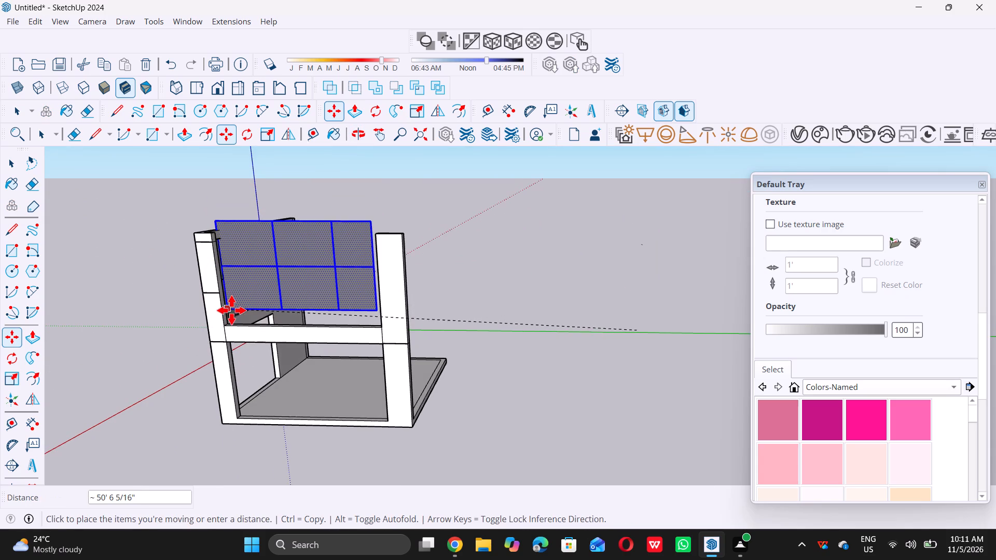
pyautogui.scroll(20, 222, 322)
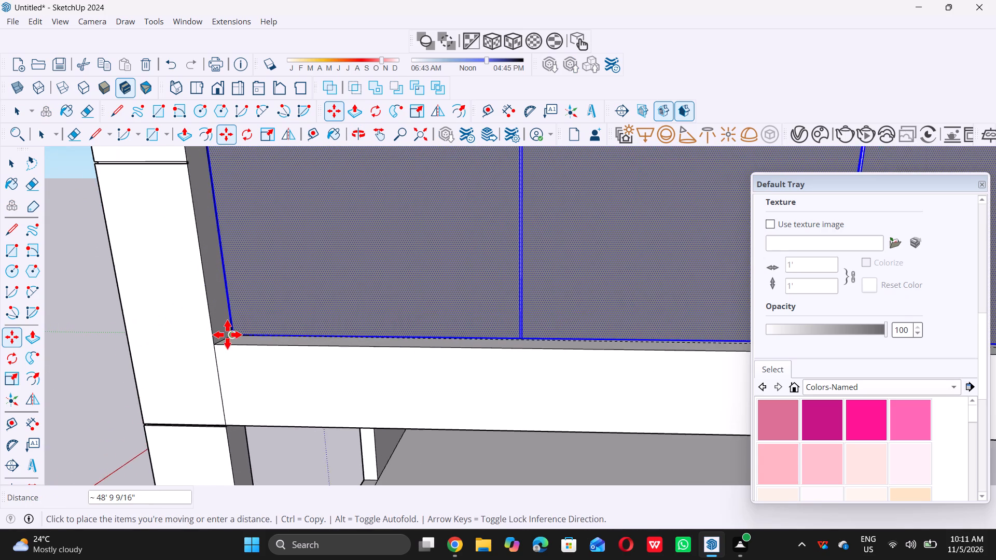
pyautogui.scroll(9, 227, 334)
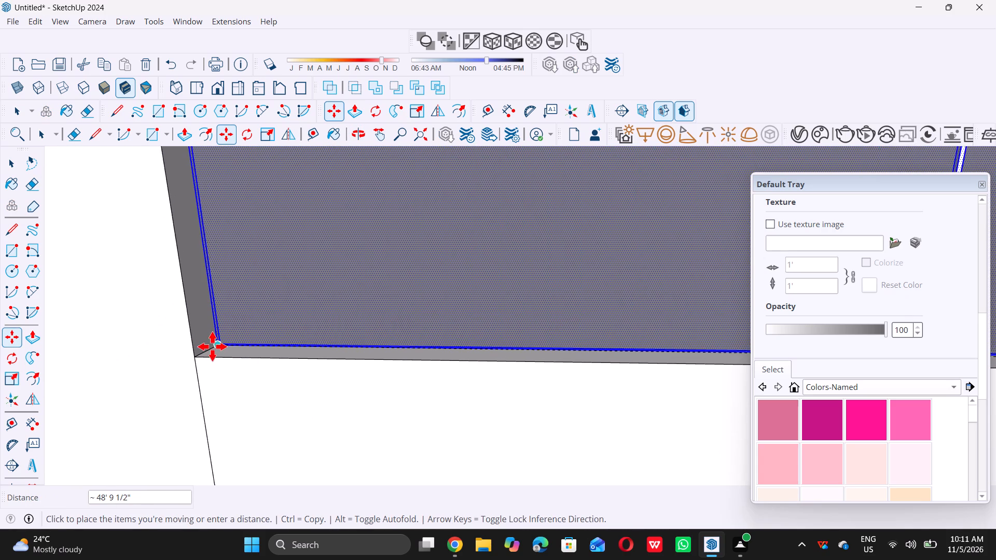
pyautogui.click(212, 346)
pyautogui.press('space')
pyautogui.scroll(-4, 212, 346)
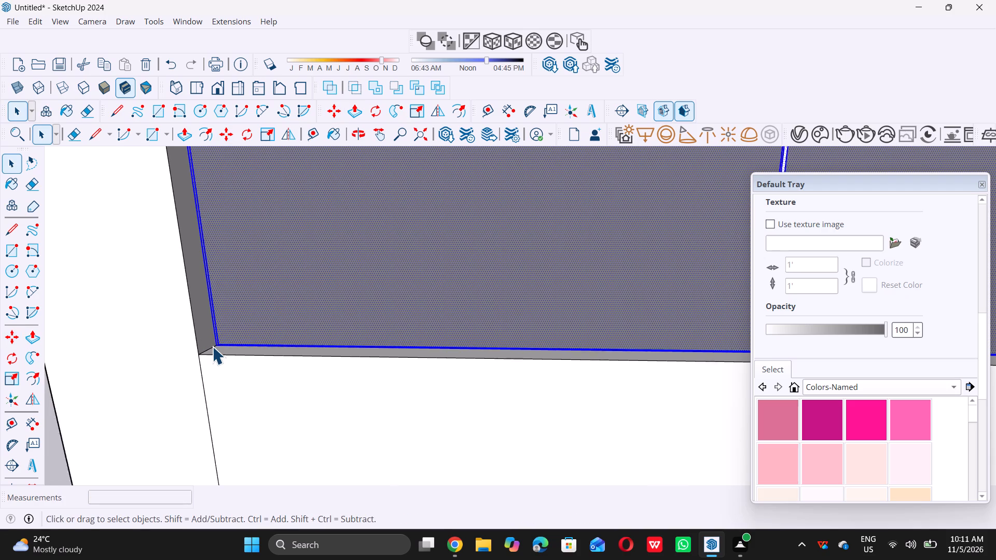
pyautogui.scroll(-10, 212, 346)
pyautogui.scroll(-17, 211, 340)
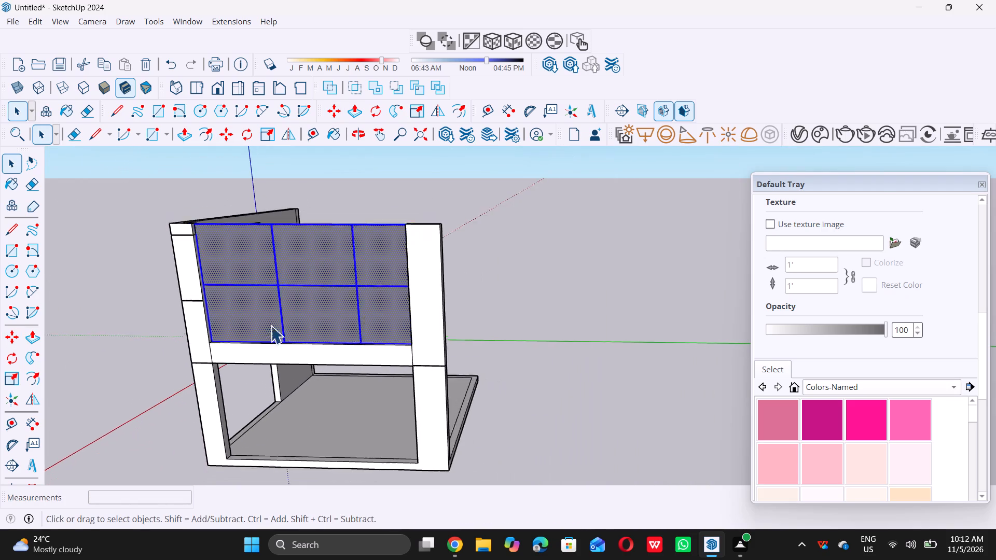
pyautogui.click(513, 281)
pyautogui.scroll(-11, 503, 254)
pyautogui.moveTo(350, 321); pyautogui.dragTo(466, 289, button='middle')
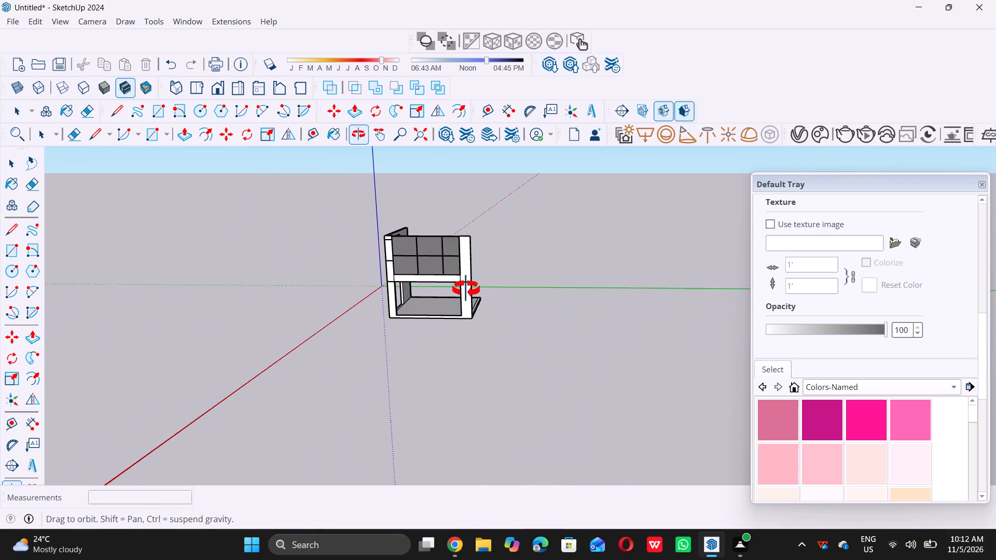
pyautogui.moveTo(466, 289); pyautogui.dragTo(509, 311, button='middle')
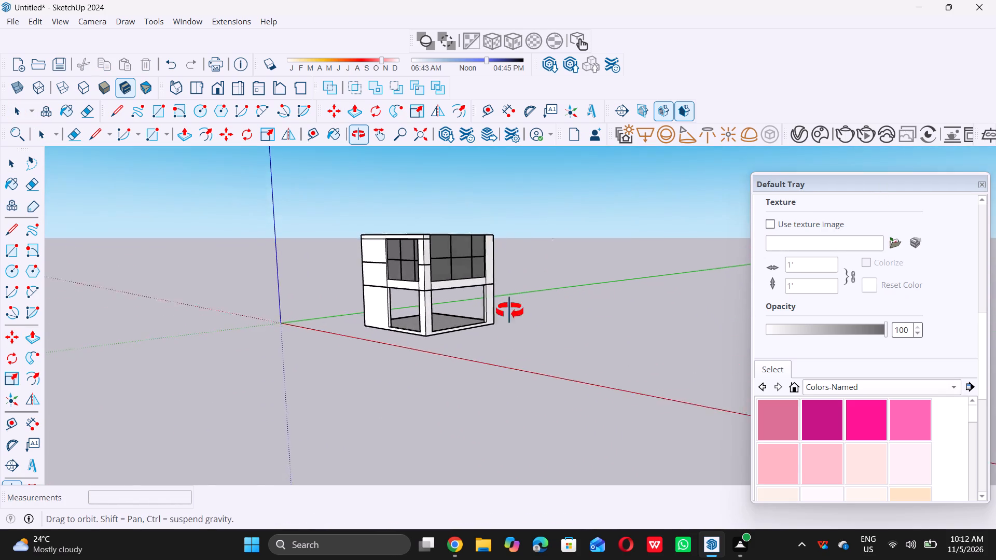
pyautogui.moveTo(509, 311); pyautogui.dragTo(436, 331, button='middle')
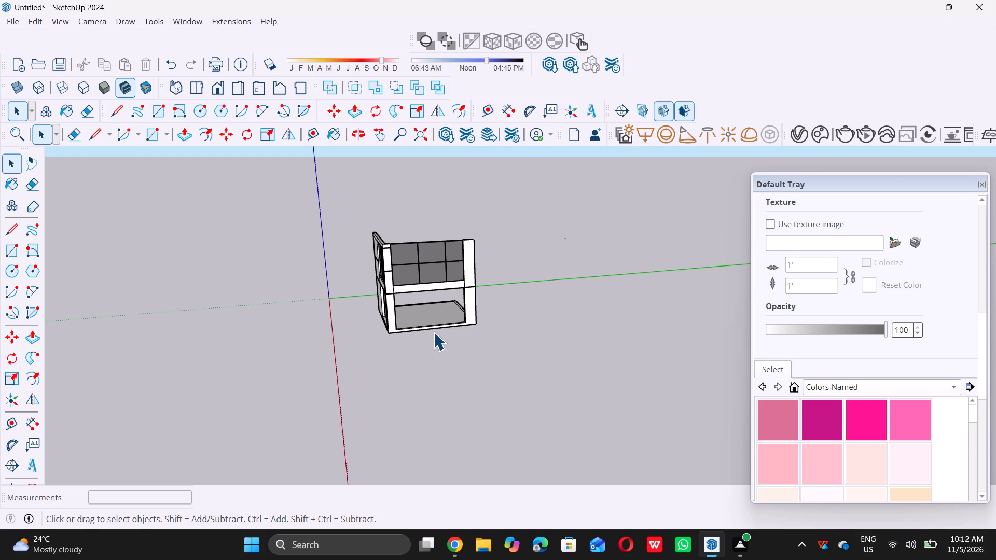
# Draw a 1' line from the opening's upper corner beside the solid wall to the beam's top edge, continuing about 9" across its top face.
pyautogui.scroll(-4, 259, 281)
pyautogui.moveTo(284, 242); pyautogui.dragTo(447, 216, button='middle')
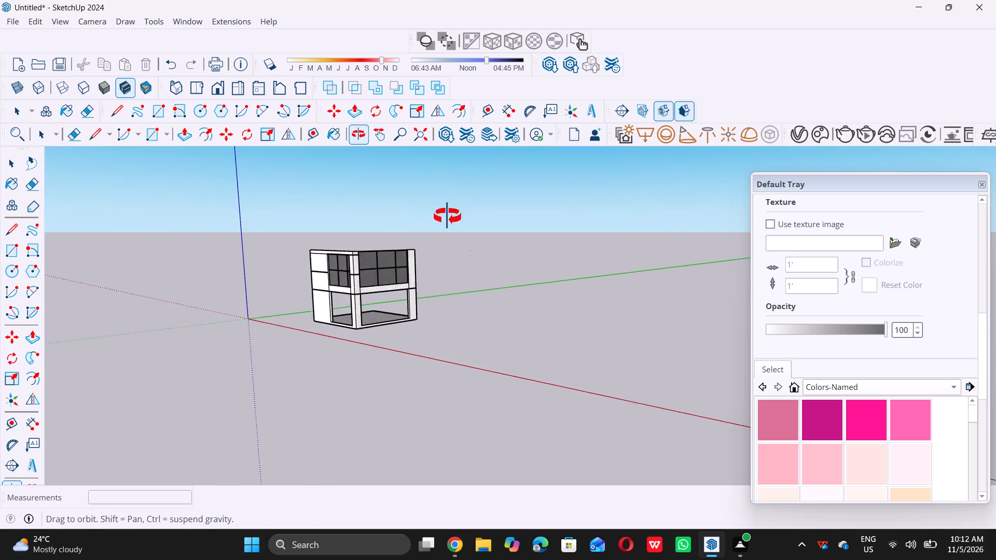
pyautogui.moveTo(447, 216); pyautogui.dragTo(486, 224, button='middle')
pyautogui.scroll(6, 317, 256)
pyautogui.scroll(8, 378, 266)
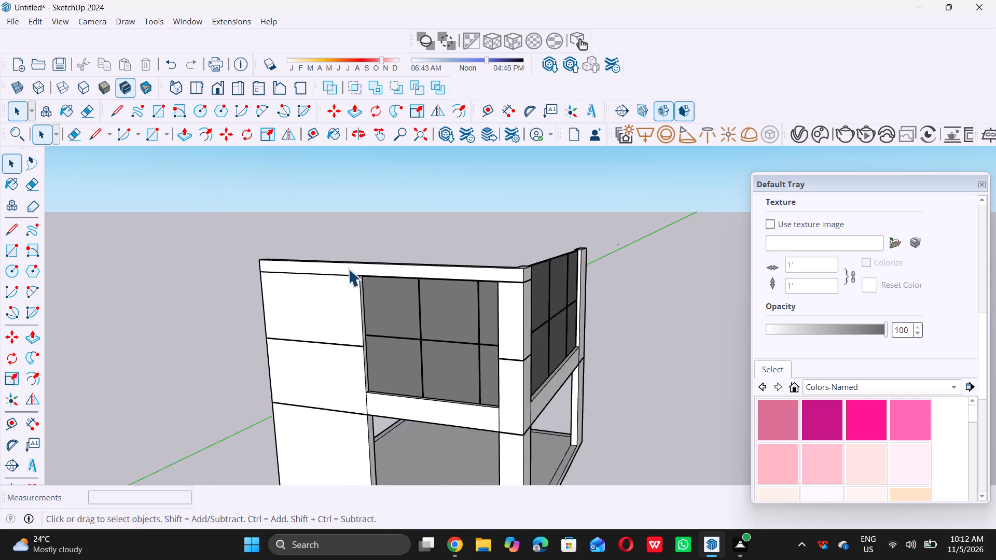
pyautogui.scroll(2, 348, 269)
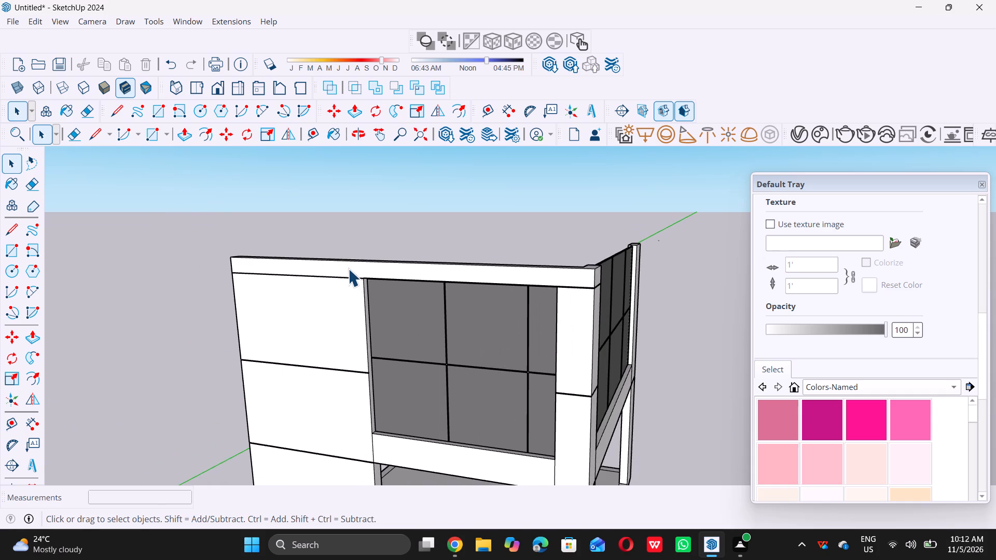
pyautogui.scroll(5, 357, 275)
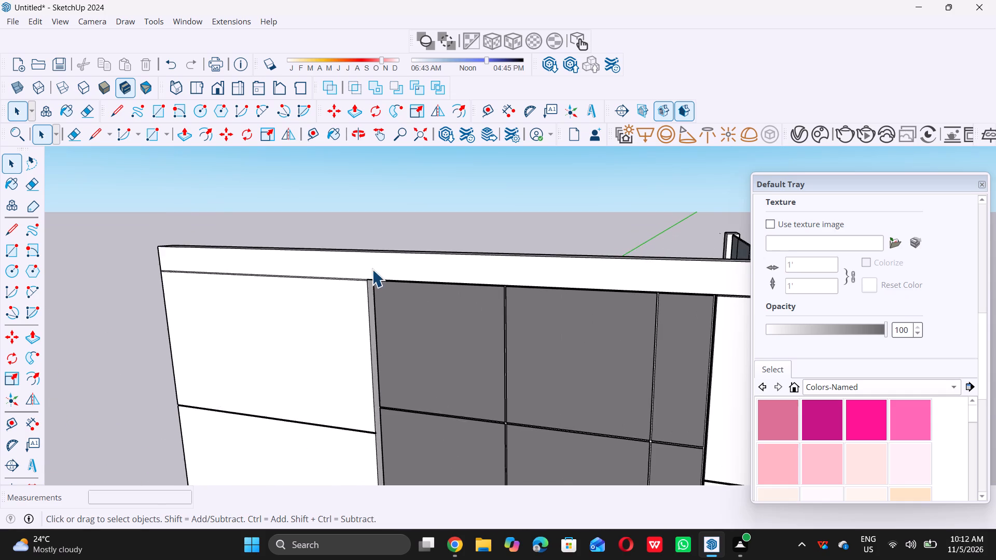
pyautogui.scroll(17, 372, 269)
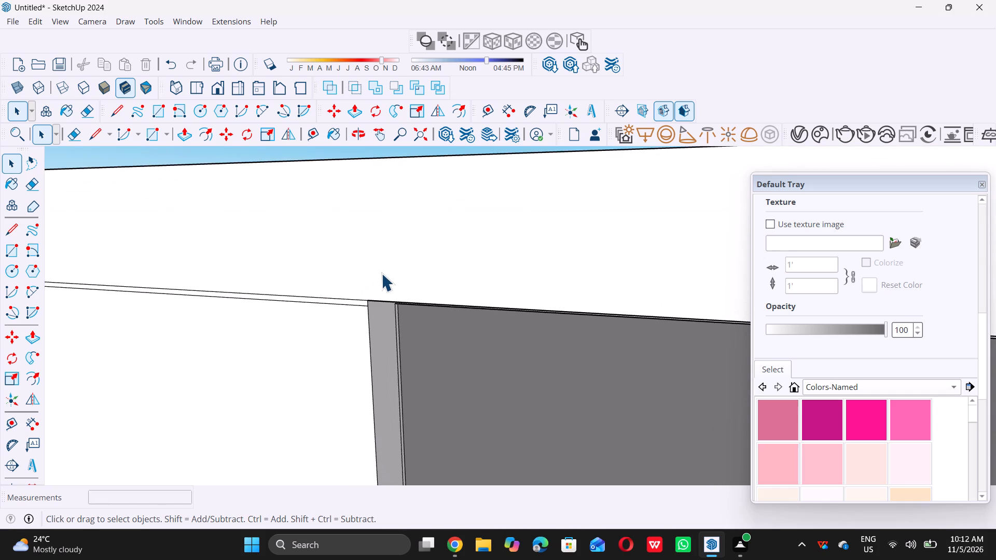
pyautogui.press('l')
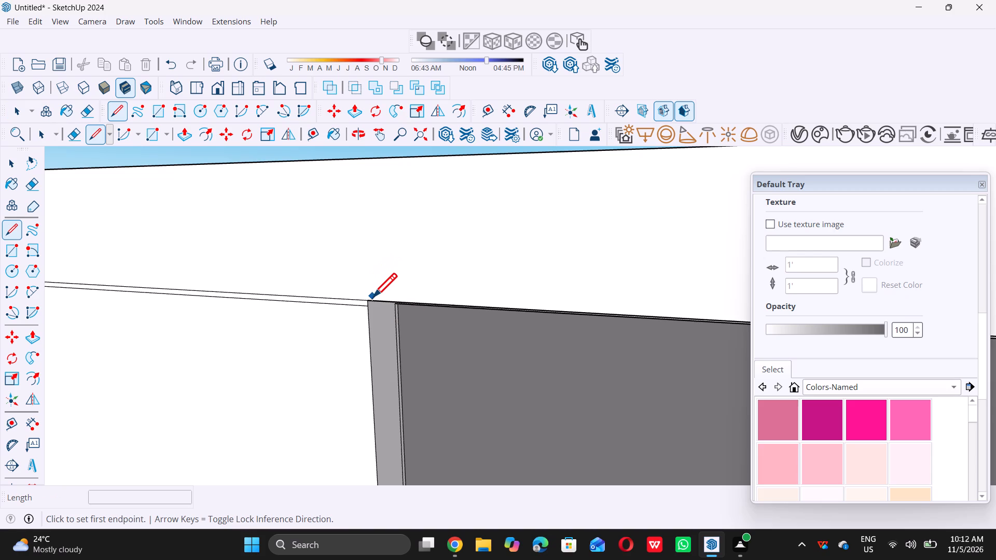
pyautogui.doubleClick(372, 299)
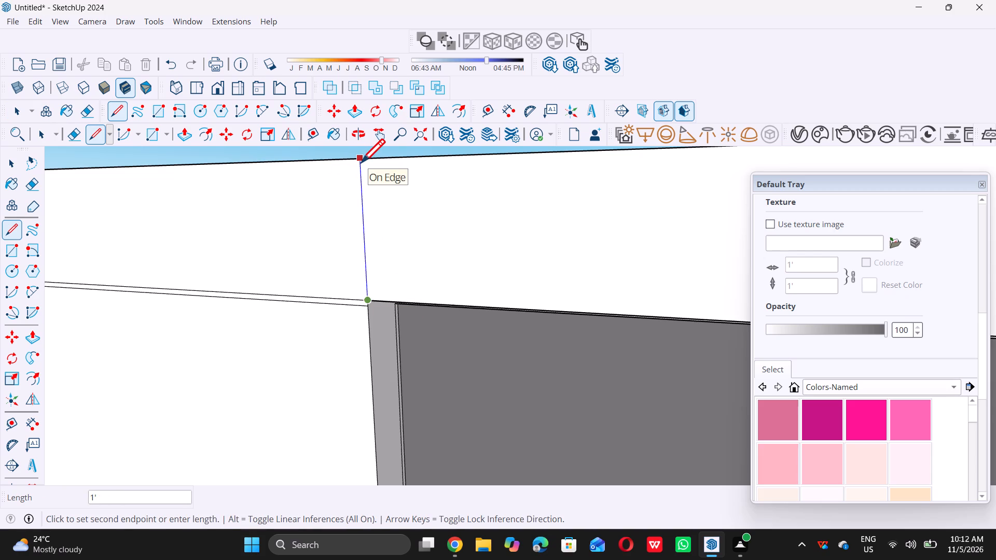
pyautogui.tripleClick(361, 162)
pyautogui.scroll(-1, 362, 178)
pyautogui.moveTo(364, 190); pyautogui.dragTo(397, 287, button='middle')
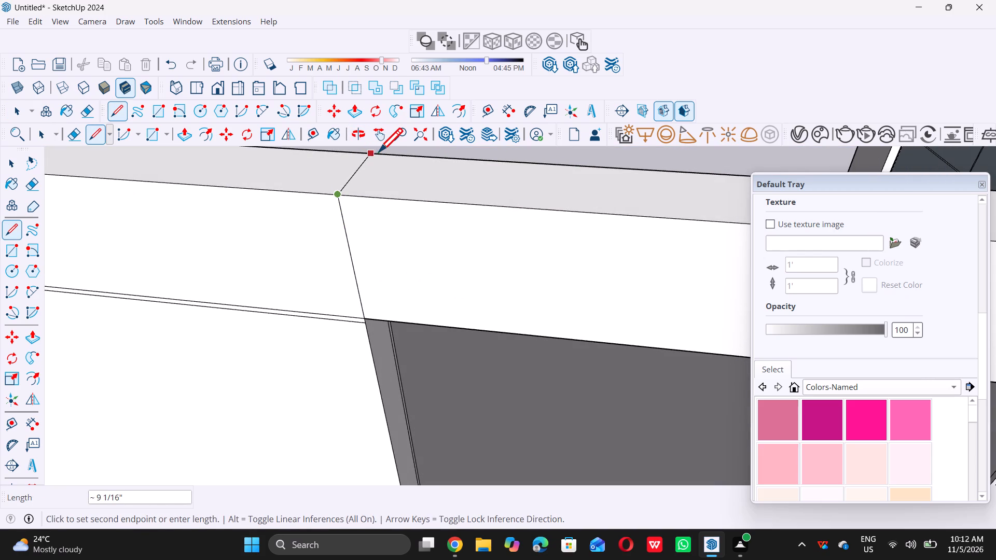
pyautogui.click(377, 151)
# Draw a vertical line from the opening's upper corner beside the corner column up to the top edge of the beam.
pyautogui.scroll(-15, 385, 197)
pyautogui.scroll(-7, 327, 245)
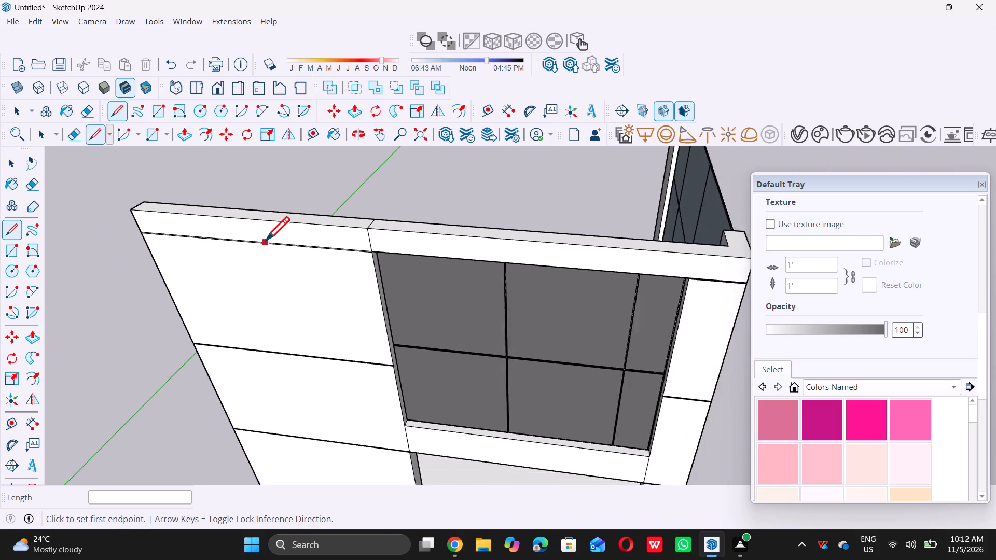
pyautogui.moveTo(622, 286); pyautogui.dragTo(621, 229, button='middle')
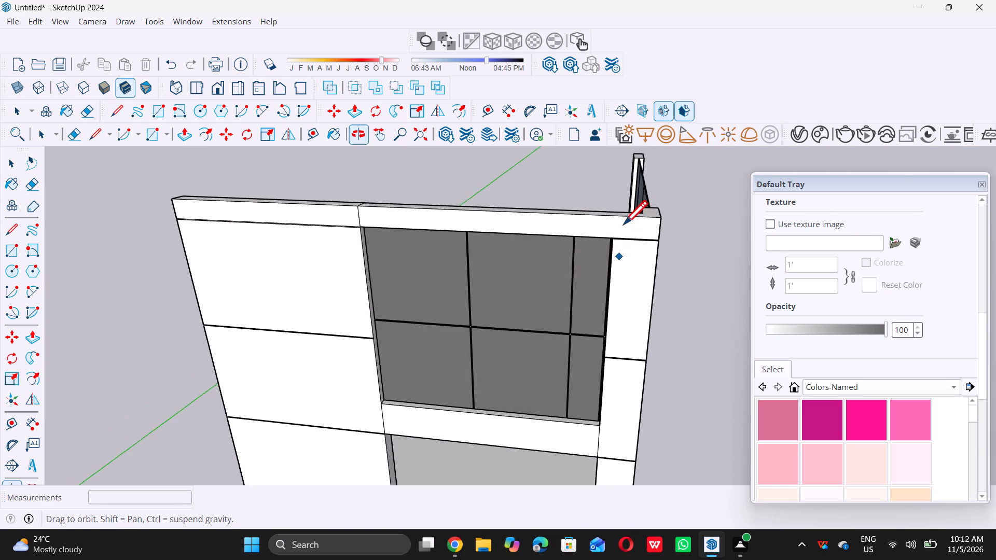
pyautogui.middleClick(622, 227)
pyautogui.scroll(15, 625, 223)
pyautogui.scroll(6, 603, 246)
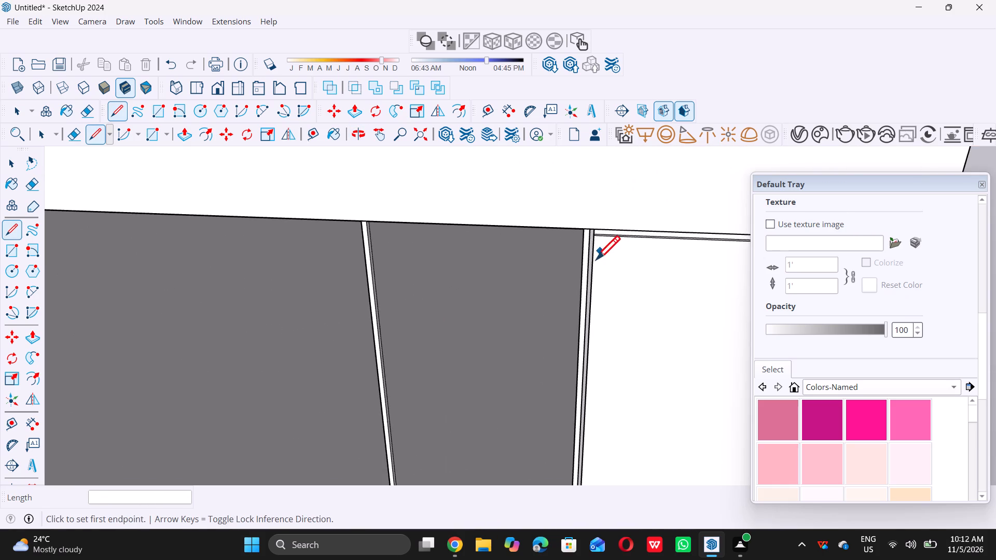
pyautogui.moveTo(596, 262); pyautogui.dragTo(603, 222, button='middle')
pyautogui.doubleClick(598, 215)
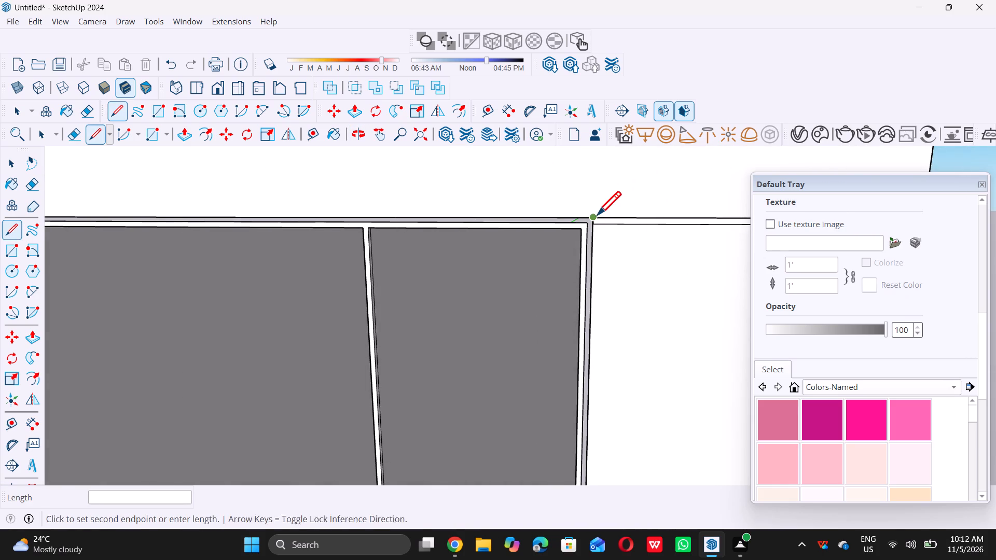
pyautogui.scroll(-13, 596, 215)
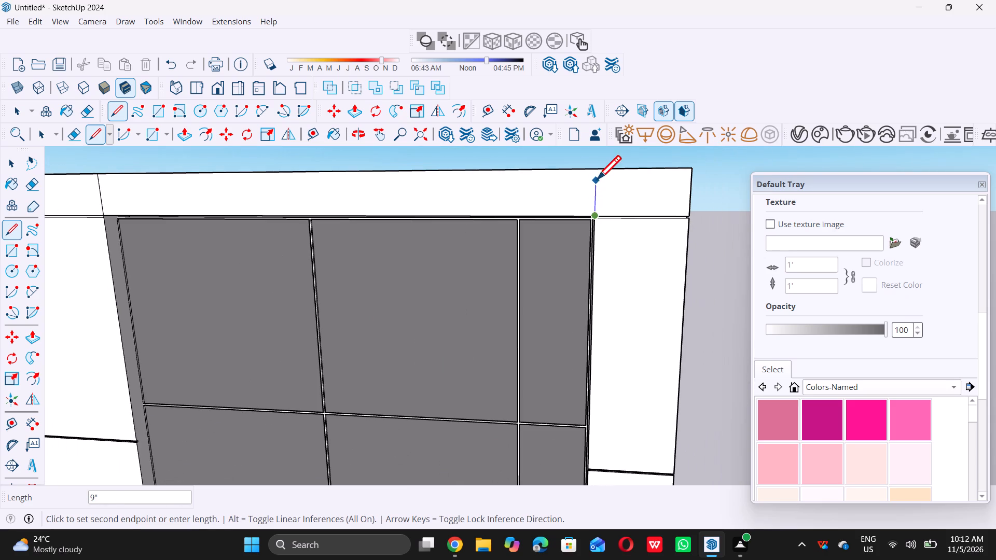
pyautogui.click(597, 169)
# Draw a 9" line across the beam's top face, joining its back edge to the vertical line beside the corner column.
pyautogui.moveTo(589, 177); pyautogui.dragTo(572, 254, button='middle')
pyautogui.scroll(-1, 575, 240)
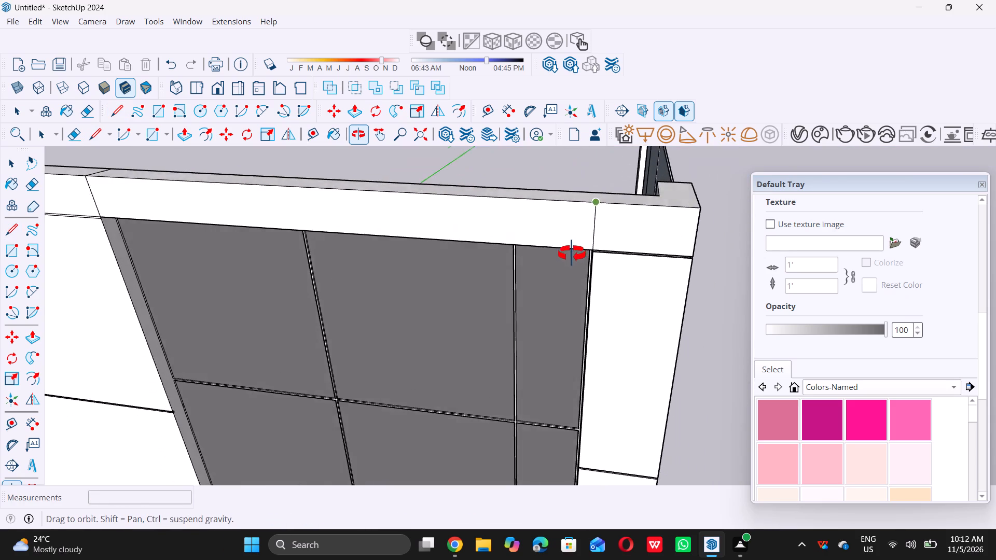
pyautogui.moveTo(572, 254); pyautogui.dragTo(570, 263, button='middle')
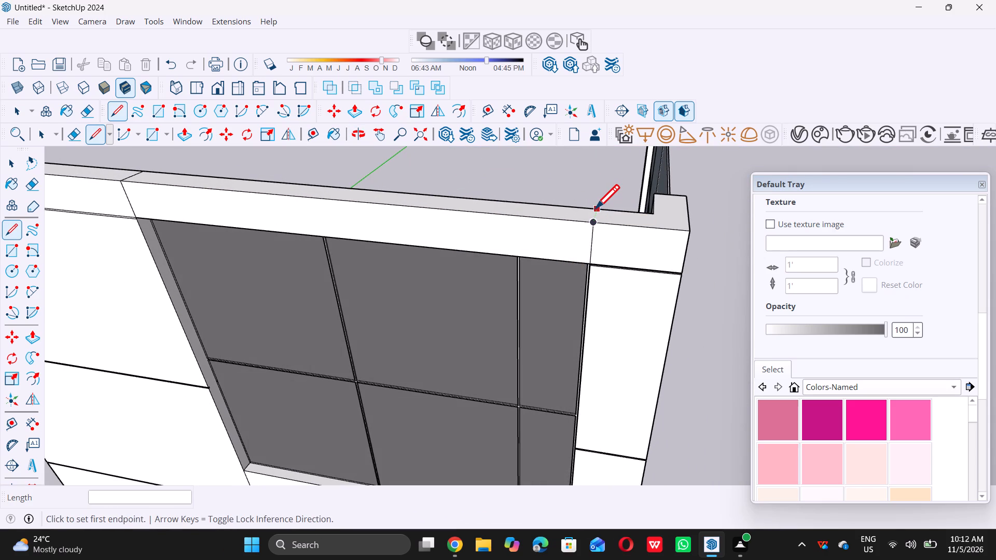
pyautogui.scroll(5, 601, 206)
pyautogui.scroll(-5, 596, 214)
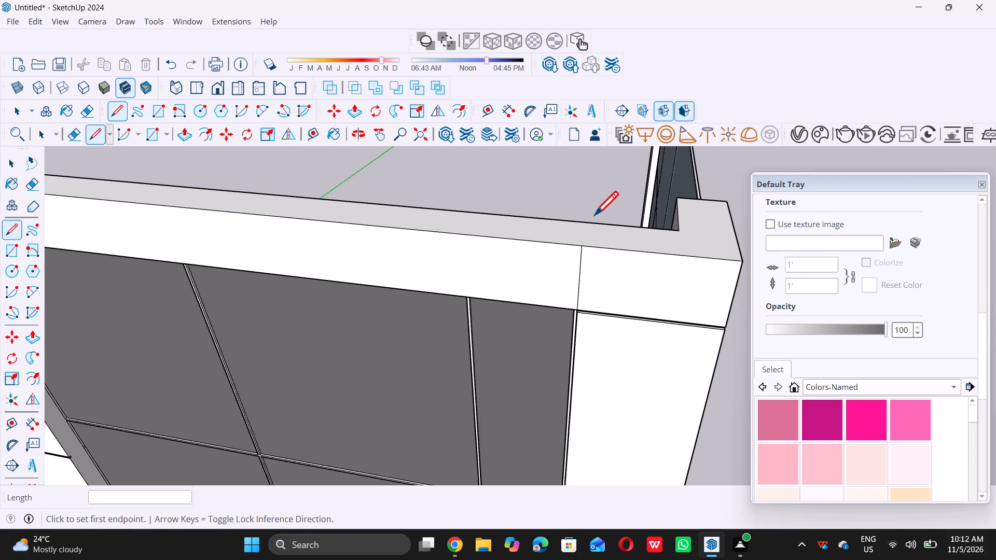
pyautogui.moveTo(590, 229); pyautogui.dragTo(587, 246, button='middle')
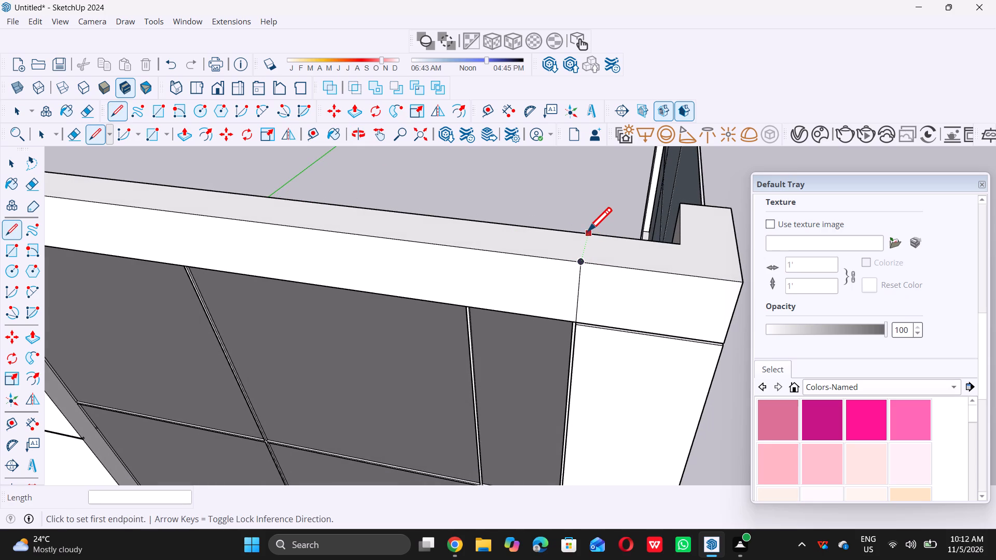
pyautogui.scroll(4, 584, 234)
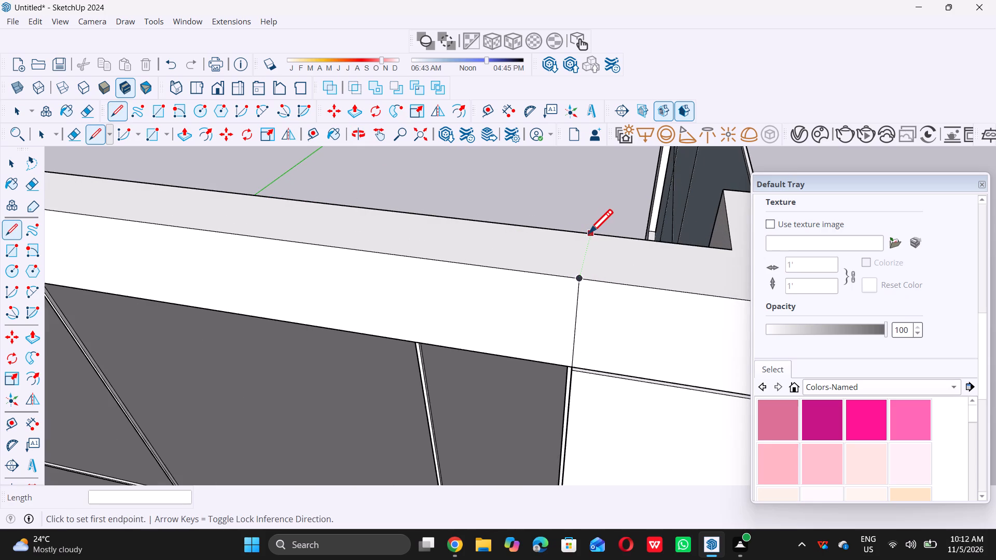
pyautogui.doubleClick(589, 232)
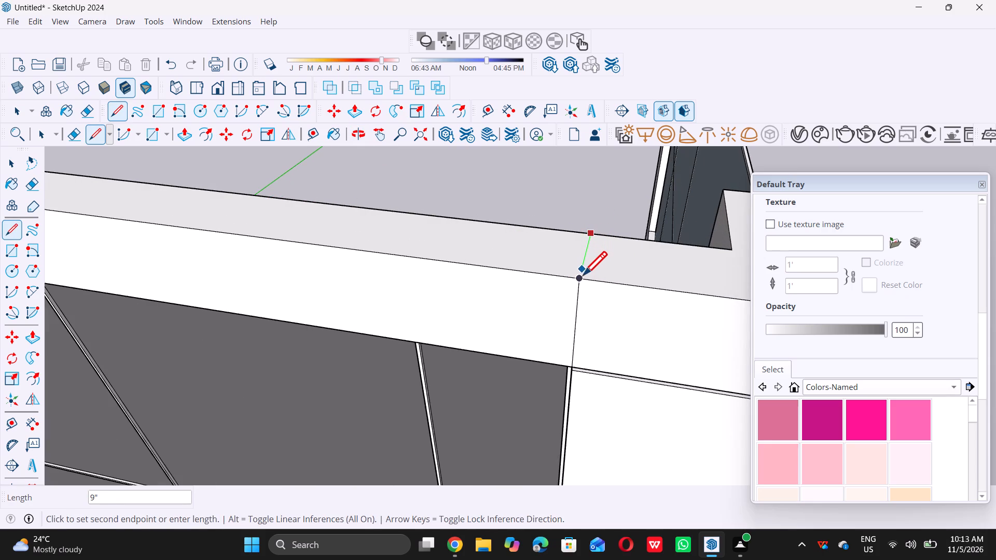
pyautogui.click(582, 277)
pyautogui.press('space')
# Push the front face of the beam above the window inward by 0.3".
pyautogui.scroll(-9, 583, 276)
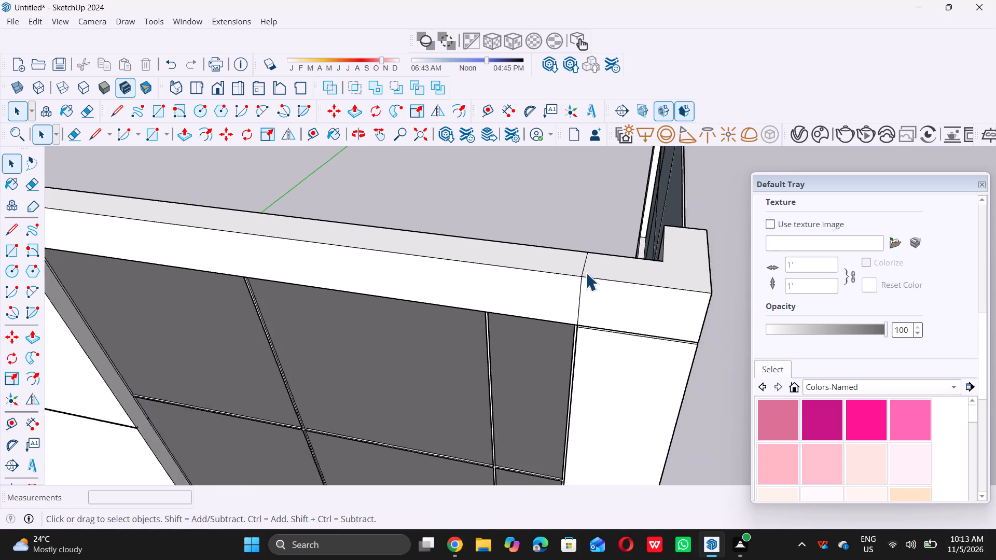
pyautogui.scroll(-15, 586, 273)
pyautogui.moveTo(494, 272); pyautogui.dragTo(419, 205, button='middle')
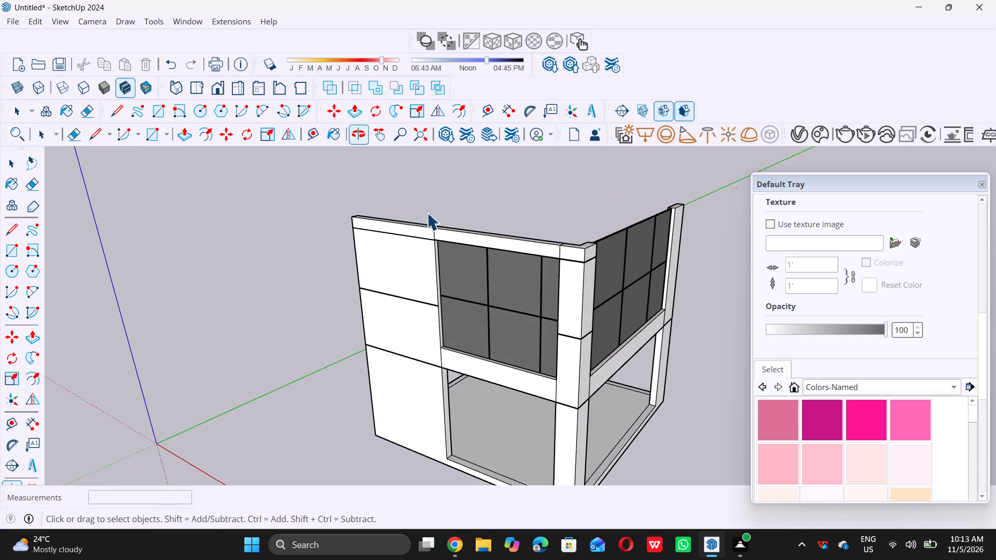
pyautogui.scroll(6, 436, 226)
pyautogui.moveTo(438, 242); pyautogui.dragTo(426, 218, button='middle')
pyautogui.scroll(3, 444, 232)
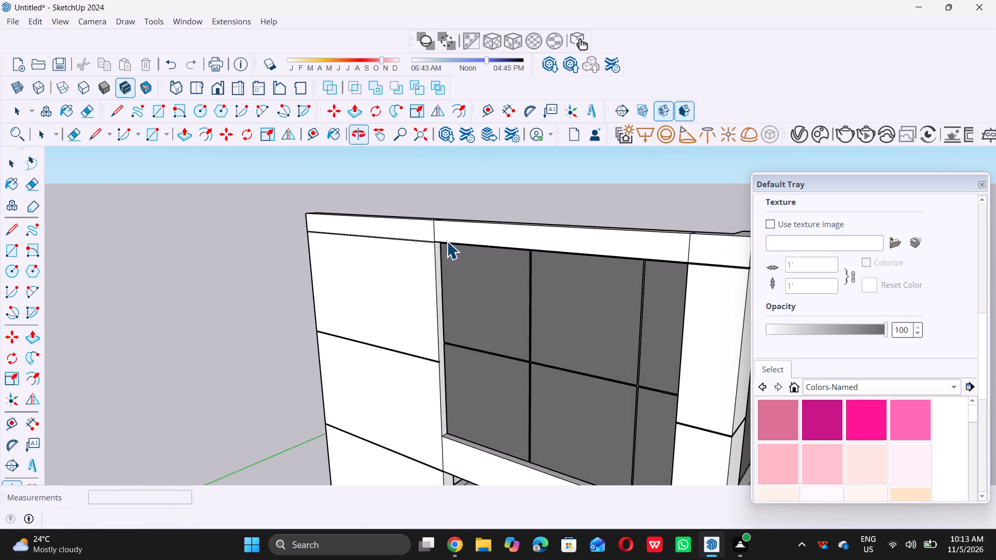
pyautogui.scroll(10, 447, 241)
pyautogui.doubleClick(449, 235)
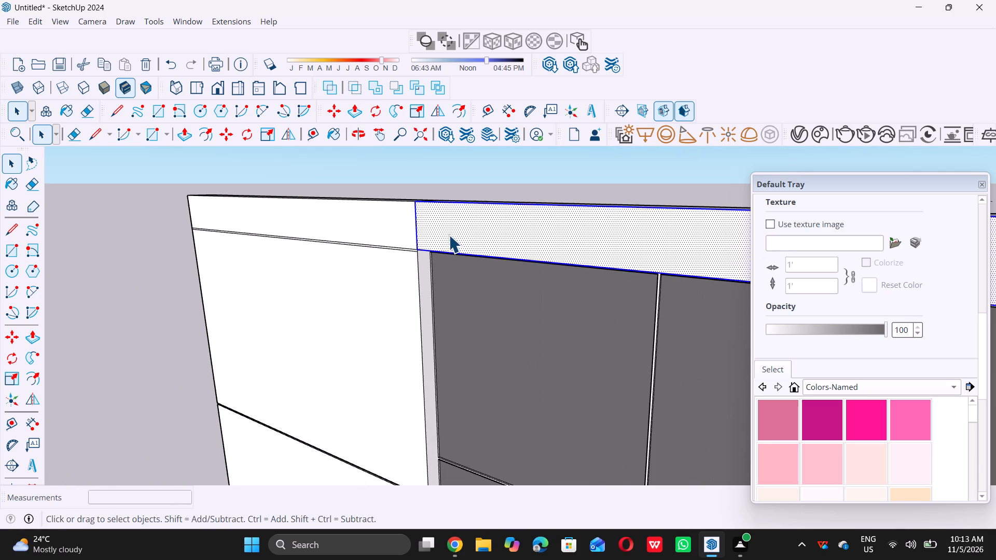
pyautogui.press('p')
pyautogui.doubleClick(447, 232)
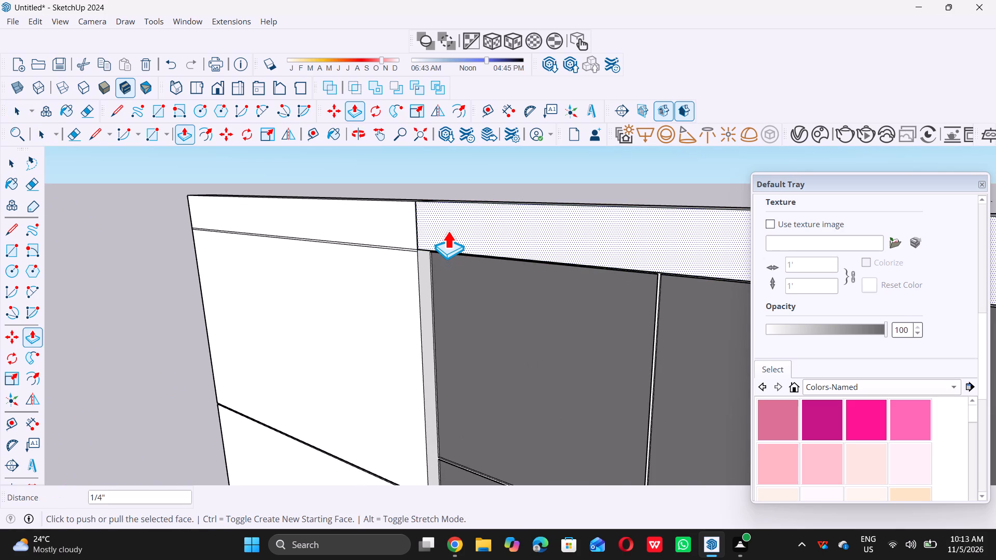
pyautogui.click(457, 228)
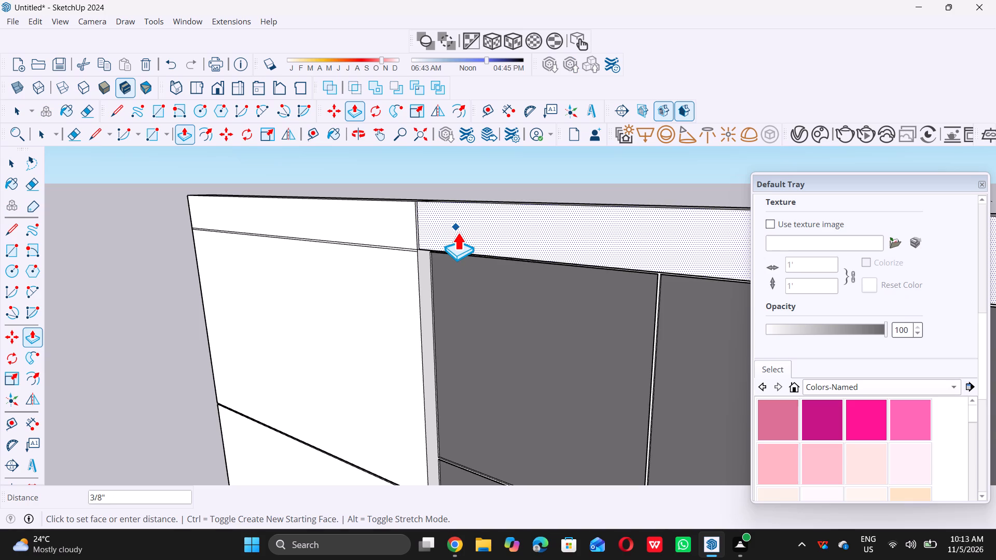
pyautogui.write('0.')
pyautogui.press('3')
pyautogui.hotkey('shift', '"')
pyautogui.press('Return')
pyautogui.press('space')
# Push the narrow horizontal strip at the top of the solid wall, level with the window's upper edge, inward by 0.5".
pyautogui.scroll(-9, 430, 264)
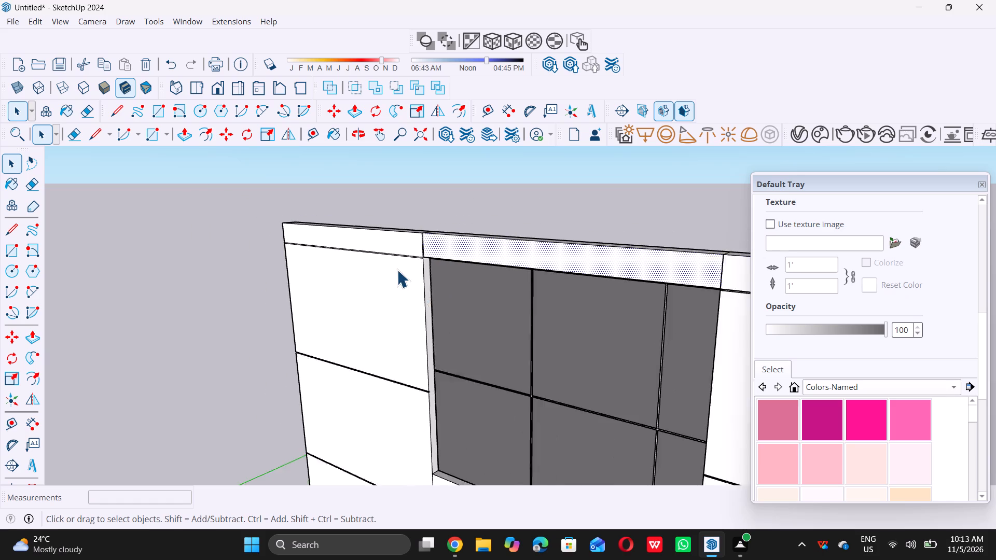
pyautogui.scroll(-5, 397, 270)
pyautogui.moveTo(381, 302); pyautogui.dragTo(509, 290, button='middle')
pyautogui.click(107, 273)
pyautogui.scroll(5, 469, 233)
pyautogui.scroll(-7, 469, 233)
pyautogui.scroll(5, 392, 278)
pyautogui.moveTo(441, 281); pyautogui.dragTo(426, 287, button='middle')
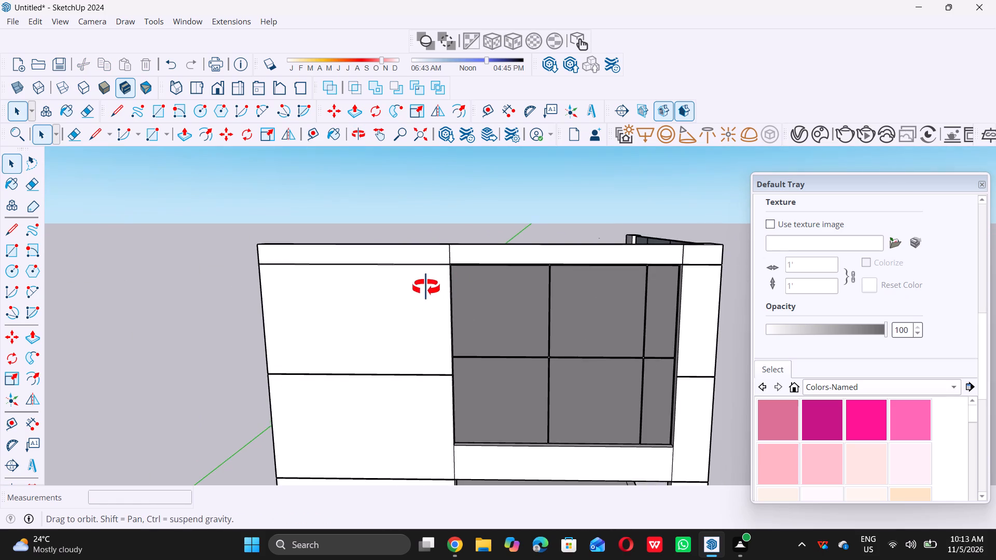
pyautogui.moveTo(426, 287); pyautogui.dragTo(335, 315, button='middle')
pyautogui.scroll(6, 379, 280)
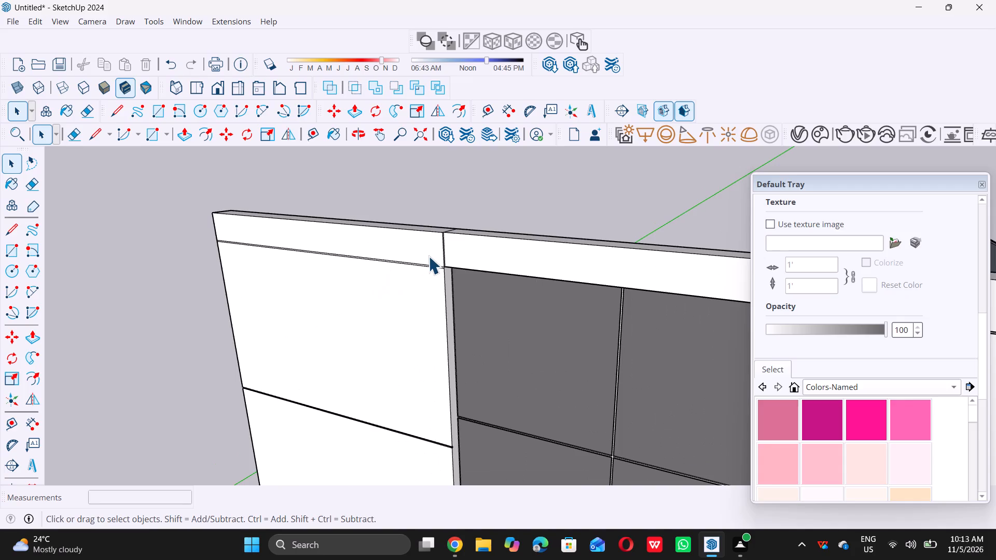
pyautogui.scroll(16, 429, 256)
pyautogui.scroll(10, 465, 272)
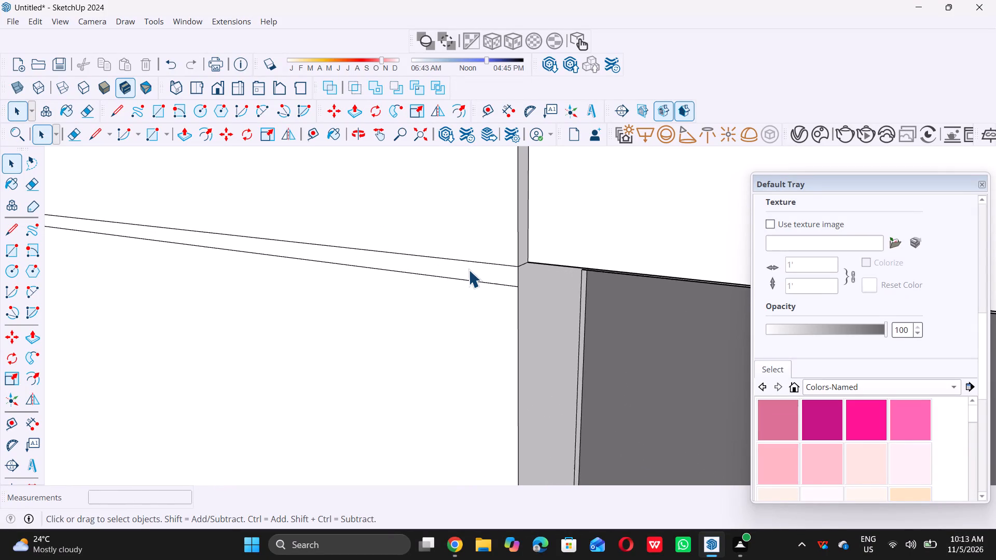
pyautogui.click(469, 268)
pyautogui.press('p')
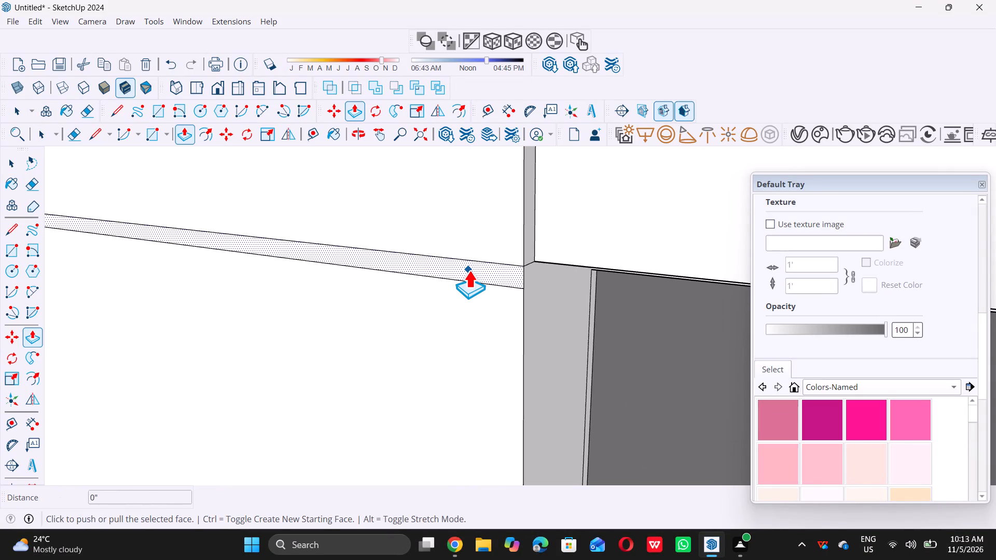
pyautogui.click(482, 263)
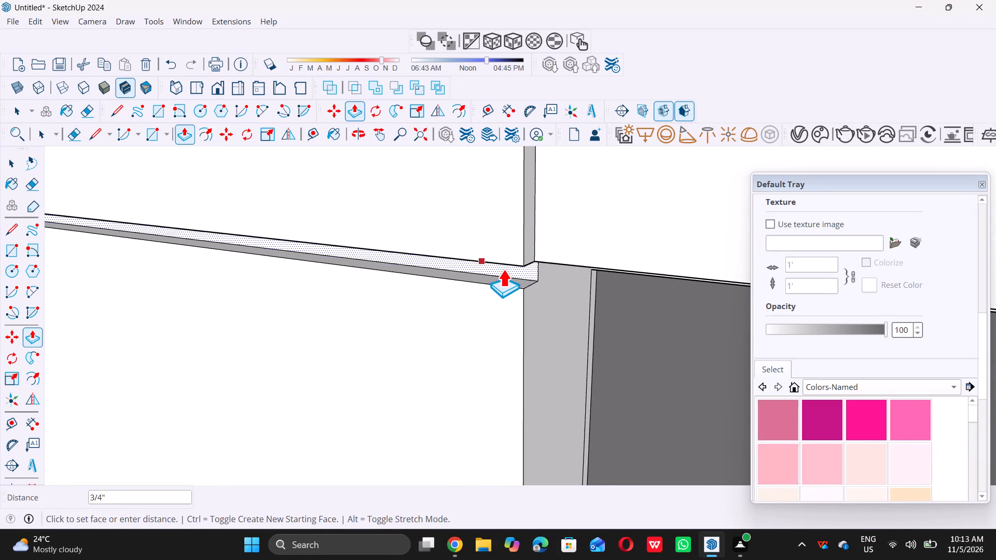
pyautogui.scroll(6, 502, 269)
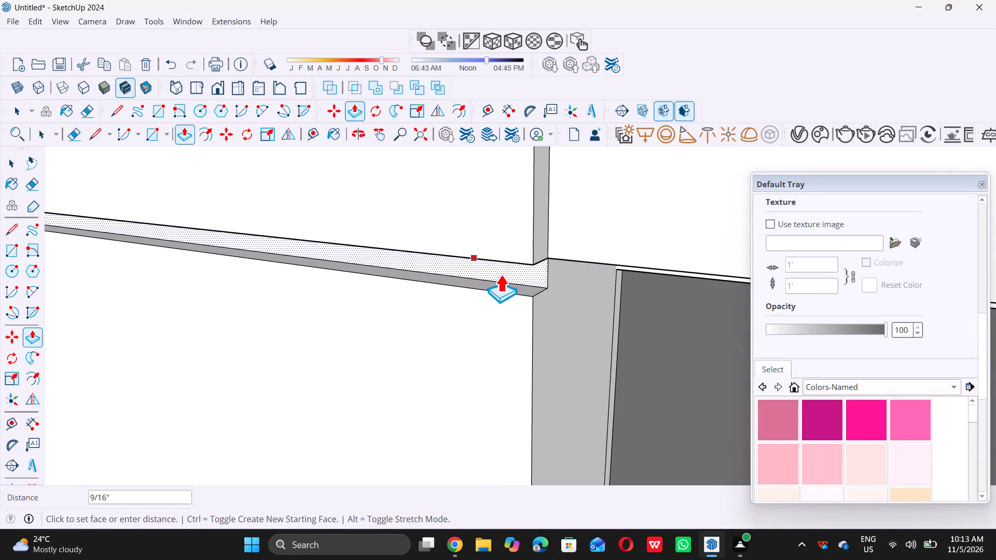
pyautogui.write('0.5')
pyautogui.hotkey('shift', '"')
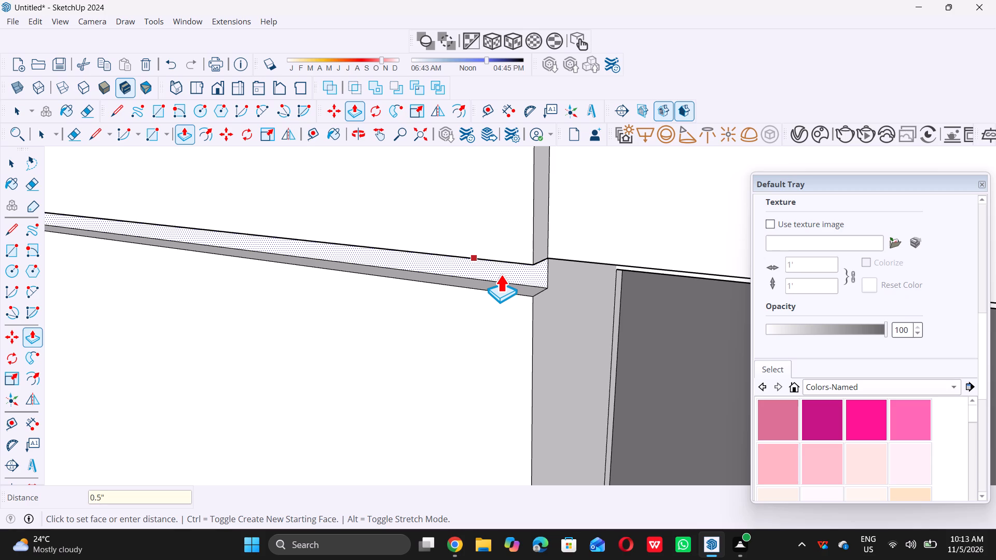
pyautogui.press('Return')
pyautogui.press('space')
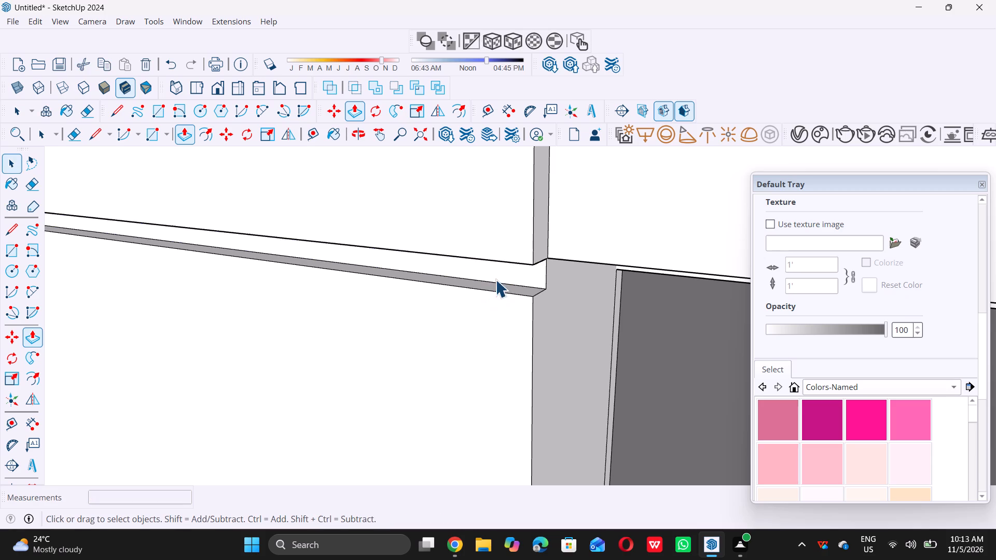
# Examine the front facade and the solid wall's upper joint from several angles and distances.
pyautogui.scroll(-20, 495, 278)
pyautogui.scroll(-10, 495, 278)
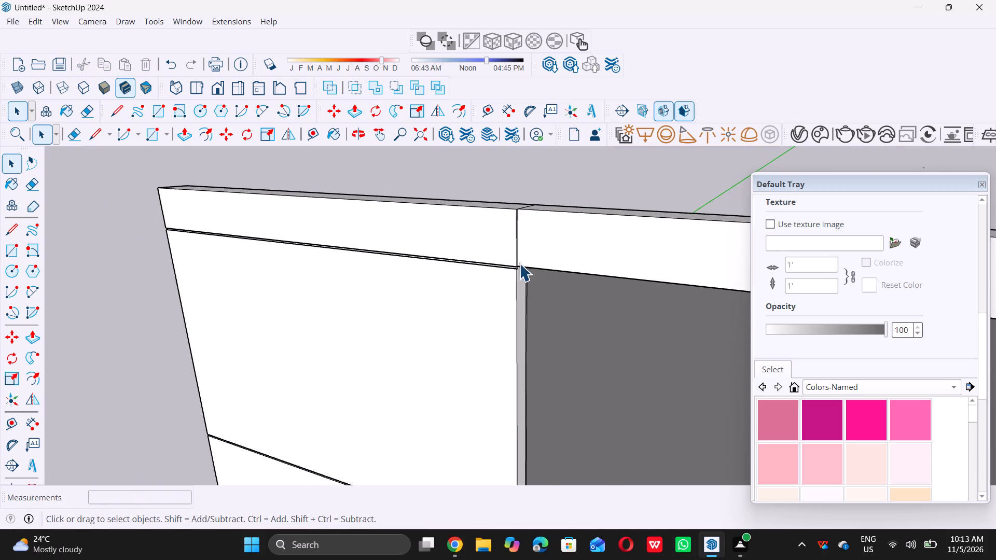
pyautogui.scroll(-20, 519, 263)
pyautogui.scroll(-6, 519, 263)
pyautogui.moveTo(519, 315); pyautogui.dragTo(559, 291, button='middle')
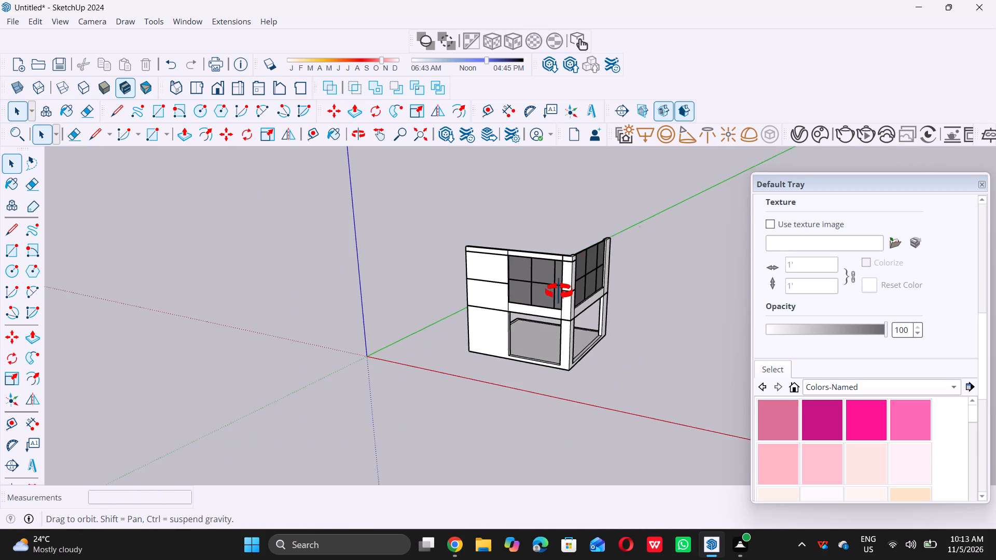
pyautogui.moveTo(559, 291); pyautogui.dragTo(639, 287, button='middle')
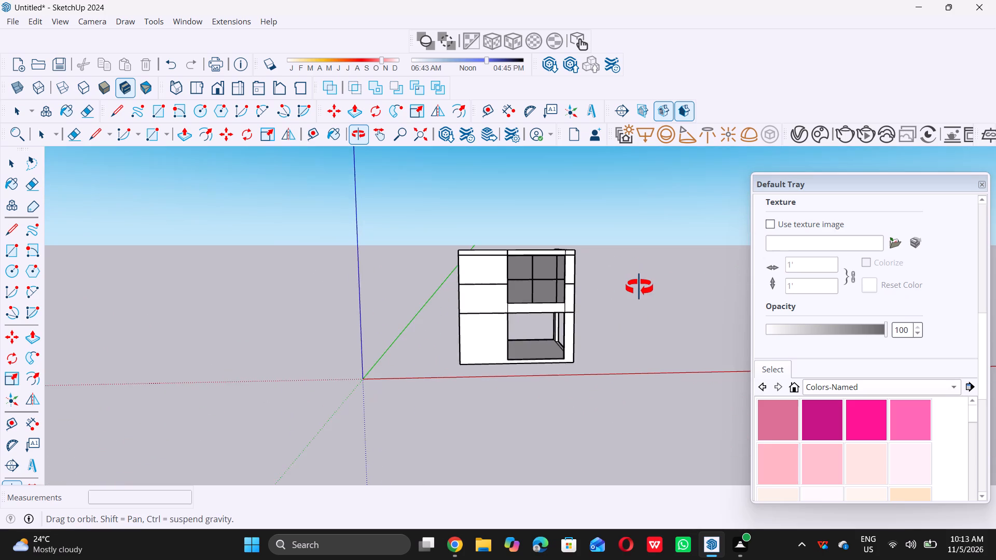
pyautogui.moveTo(639, 287); pyautogui.dragTo(618, 328, button='middle')
pyautogui.moveTo(607, 335); pyautogui.dragTo(548, 384, button='middle')
pyautogui.moveTo(531, 394); pyautogui.dragTo(525, 395, button='middle')
pyautogui.middleClick(521, 388)
pyautogui.moveTo(485, 268); pyautogui.dragTo(480, 270, button='middle')
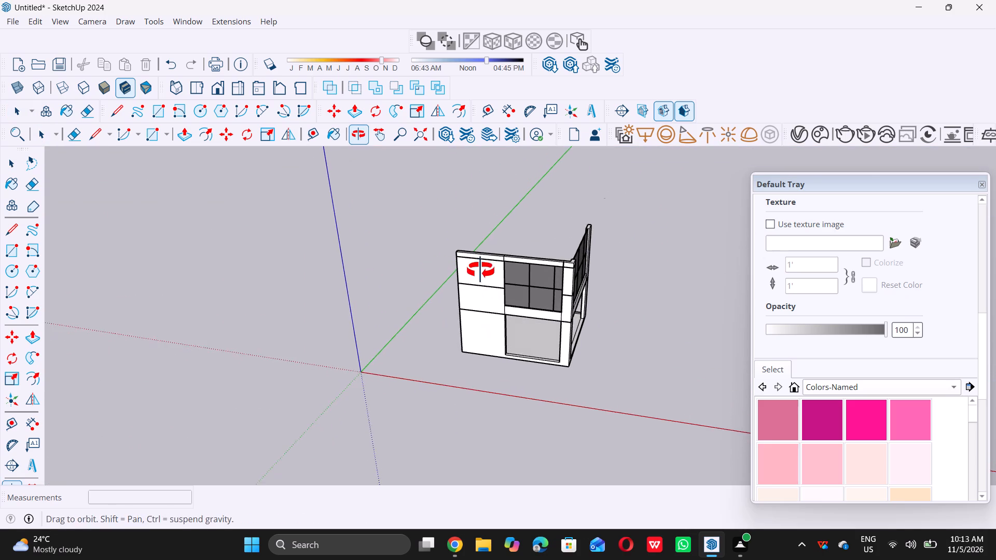
pyautogui.moveTo(480, 270); pyautogui.dragTo(461, 267, button='middle')
pyautogui.middleClick(461, 267)
pyautogui.scroll(19, 482, 259)
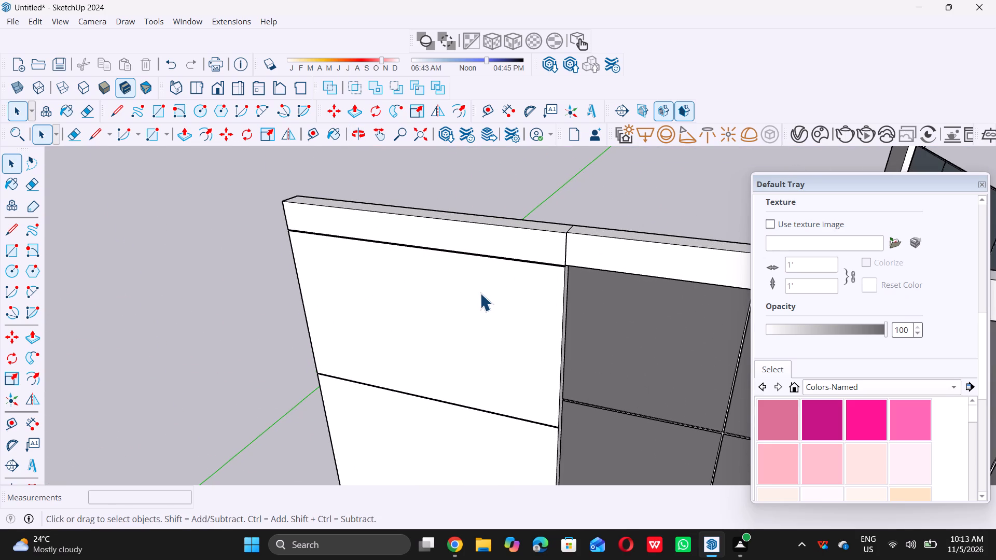
pyautogui.scroll(-5, 462, 306)
pyautogui.middleClick(462, 295)
pyautogui.scroll(-6, 464, 292)
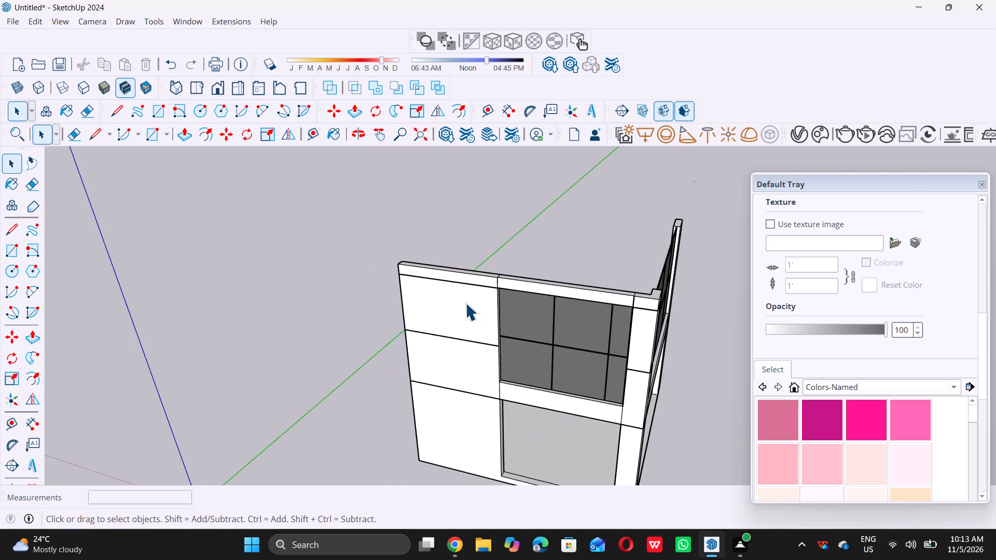
pyautogui.scroll(-5, 465, 304)
# Extrude the top face of the beam section over the solid wall upward by 10'.
pyautogui.moveTo(467, 292); pyautogui.dragTo(457, 331, button='middle')
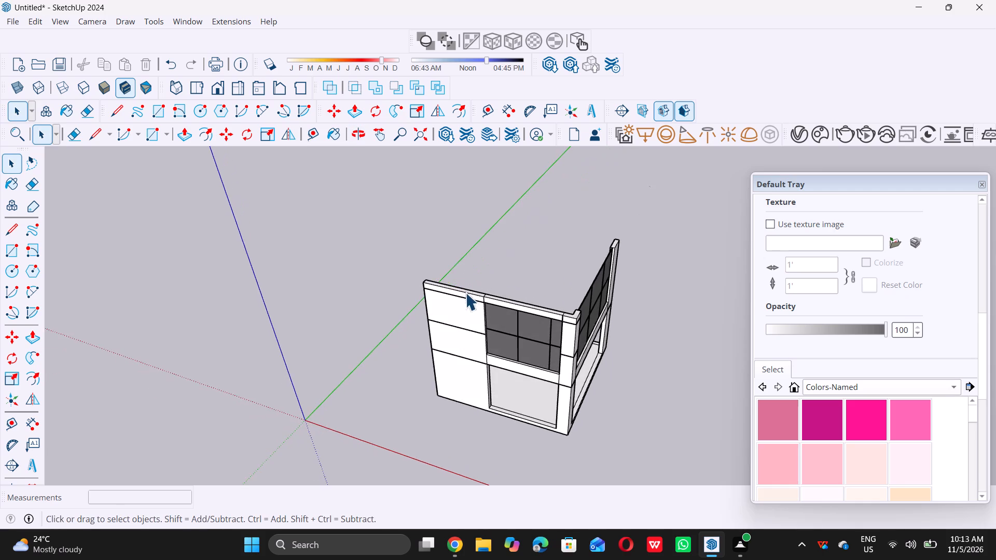
pyautogui.scroll(16, 467, 282)
pyautogui.doubleClick(482, 313)
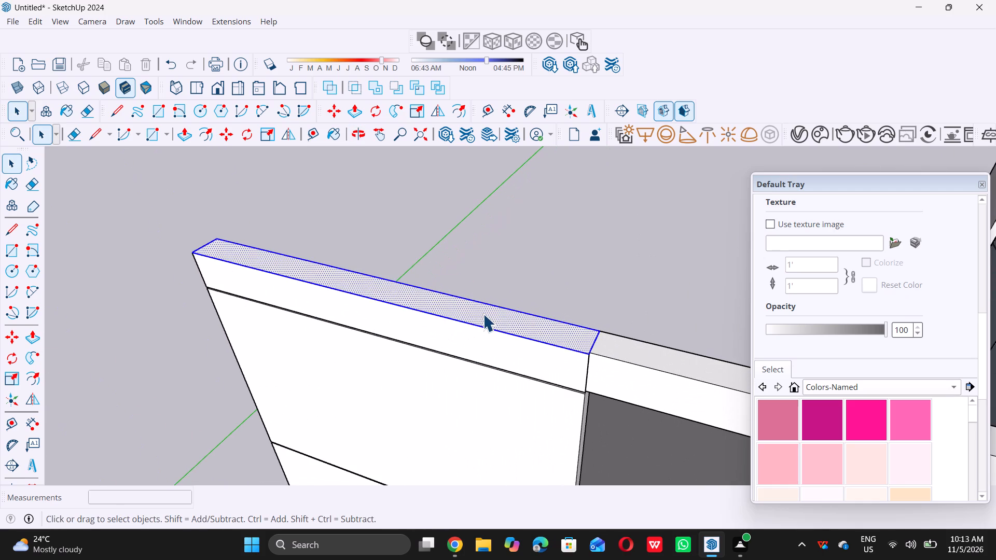
pyautogui.press('p')
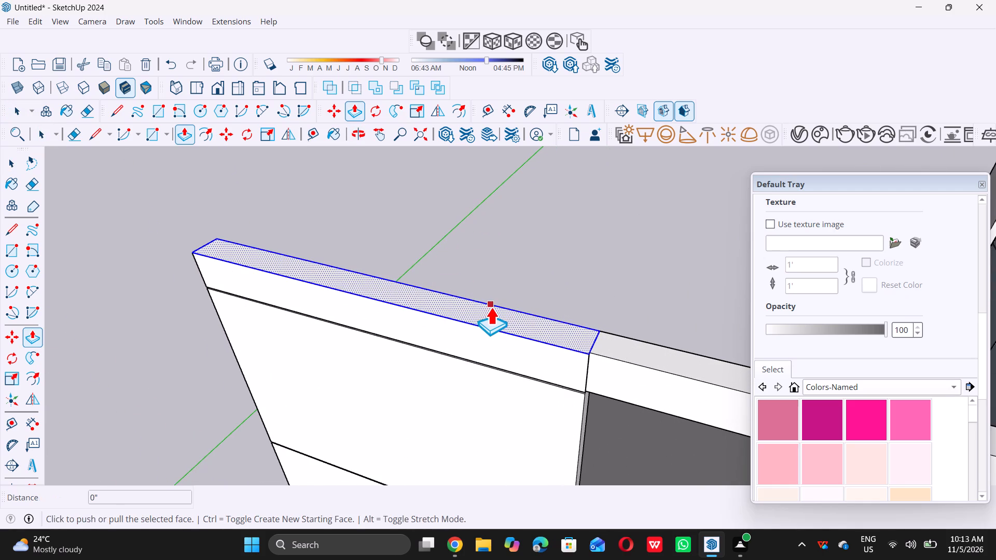
pyautogui.click(491, 307)
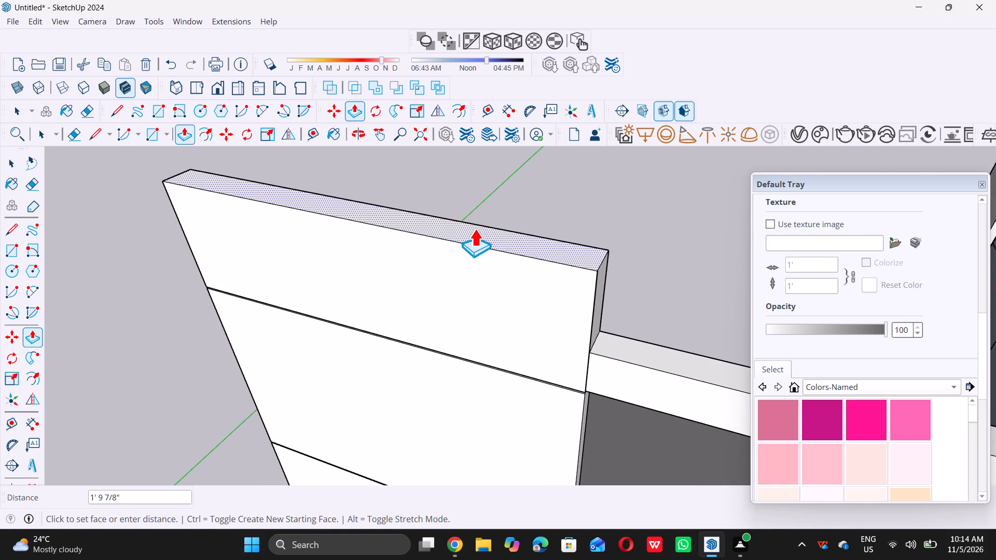
pyautogui.write('10')
pyautogui.press("'")
pyautogui.press('Return')
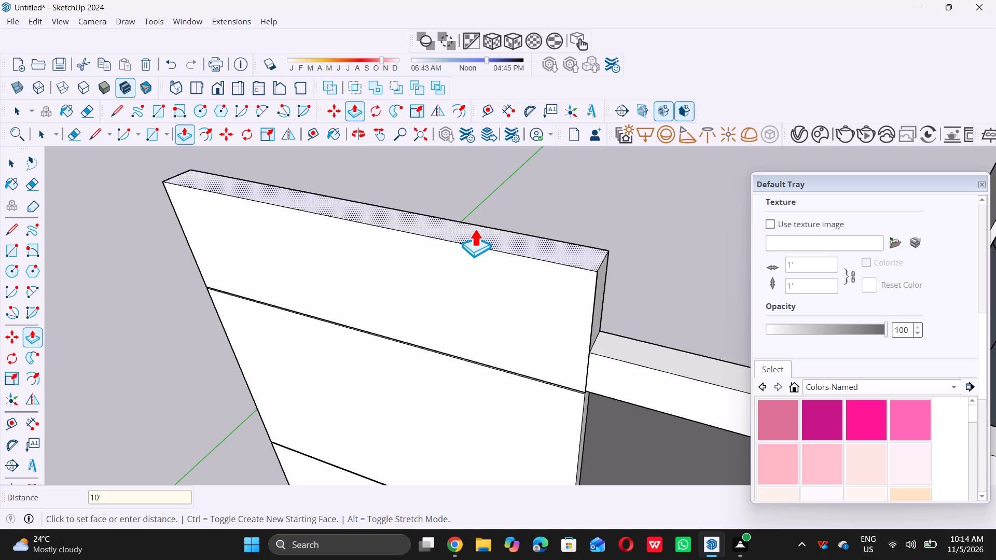
pyautogui.press('space')
# Extrude the L-shaped top face of the corner column upward by the same 10' distance.
pyautogui.scroll(-17, 431, 290)
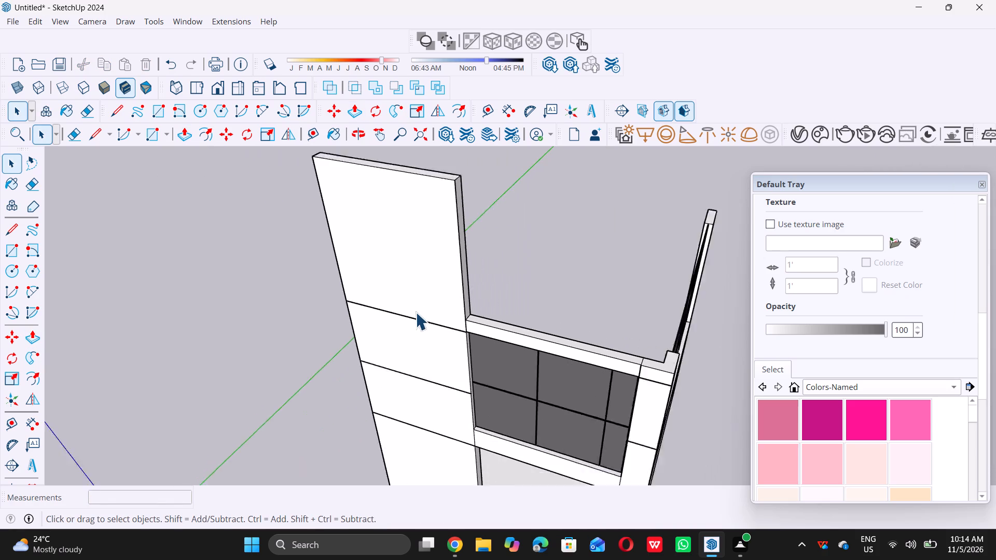
pyautogui.scroll(14, 587, 349)
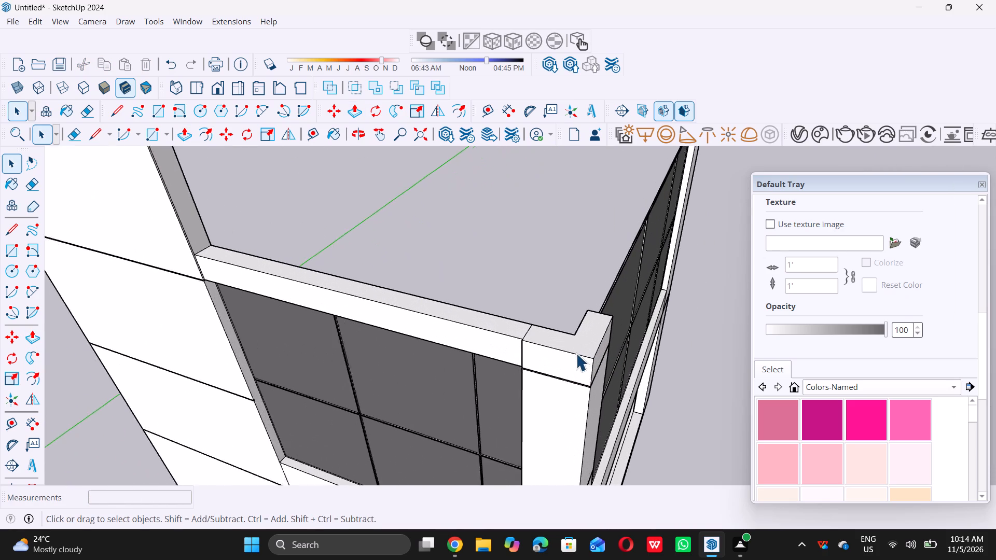
pyautogui.scroll(1, 576, 353)
pyautogui.tripleClick(580, 349)
pyautogui.doubleClick(532, 261)
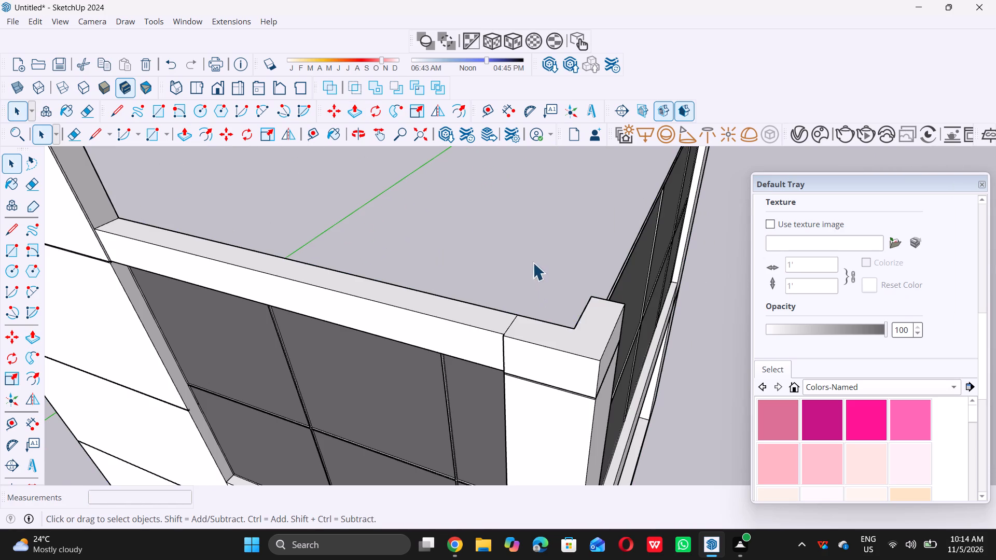
pyautogui.click(575, 349)
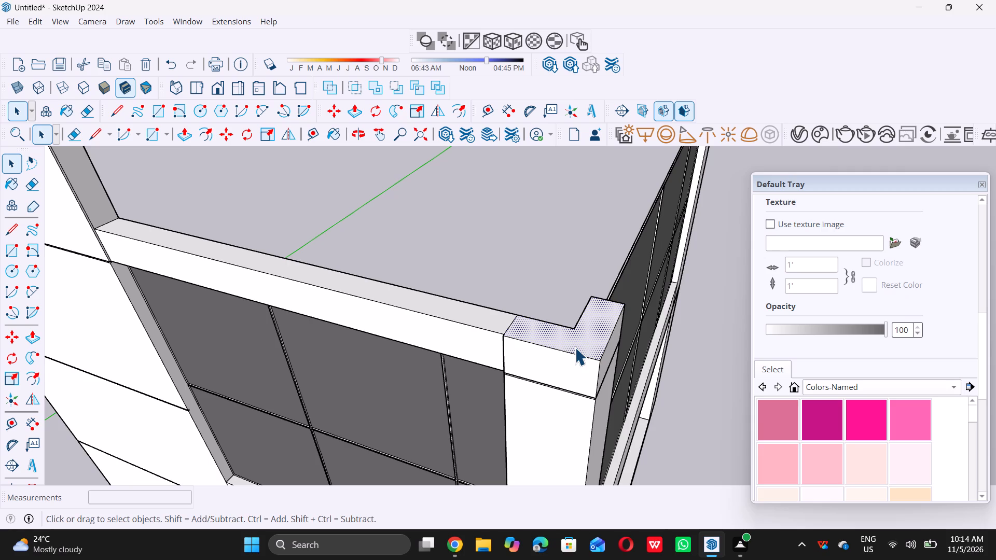
pyautogui.press('p')
pyautogui.doubleClick(578, 339)
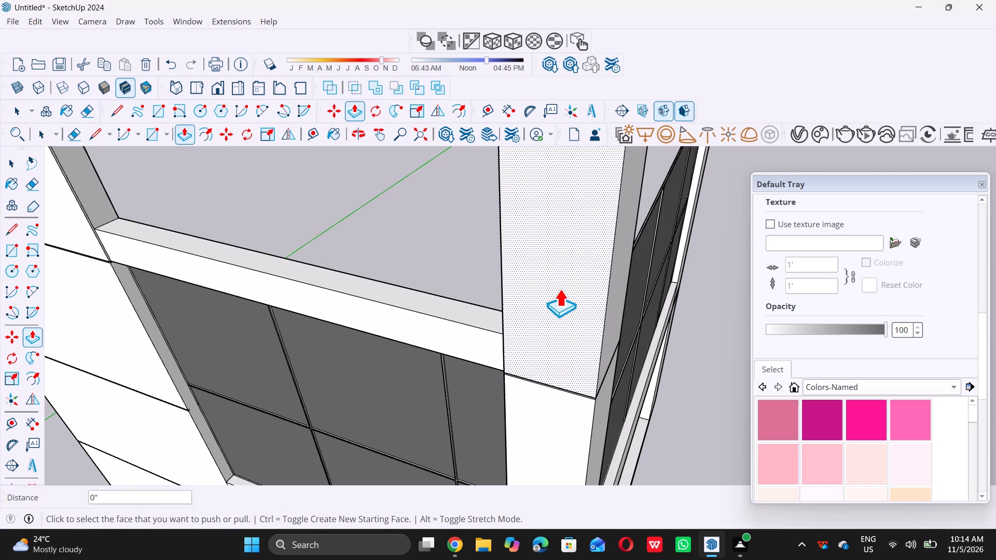
pyautogui.scroll(-17, 554, 308)
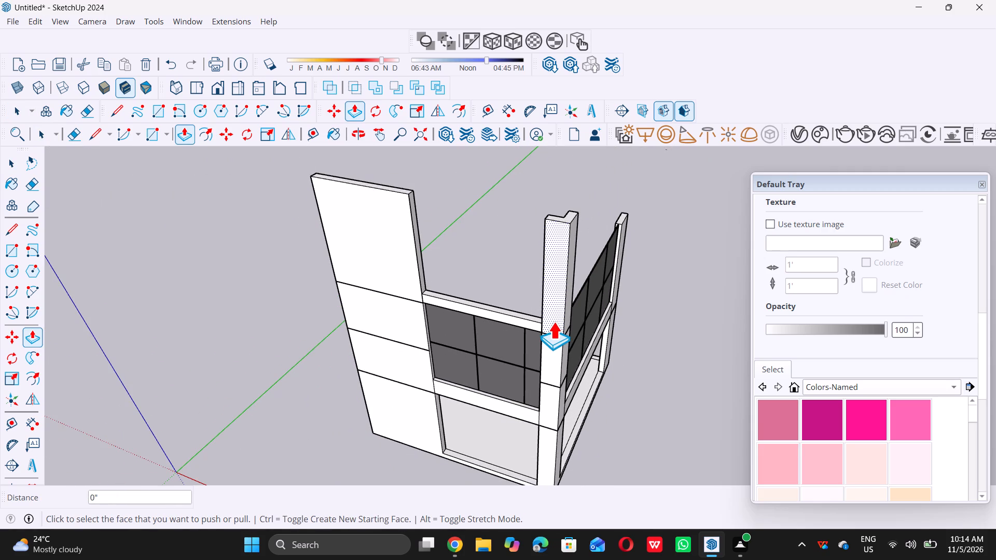
pyautogui.press('space')
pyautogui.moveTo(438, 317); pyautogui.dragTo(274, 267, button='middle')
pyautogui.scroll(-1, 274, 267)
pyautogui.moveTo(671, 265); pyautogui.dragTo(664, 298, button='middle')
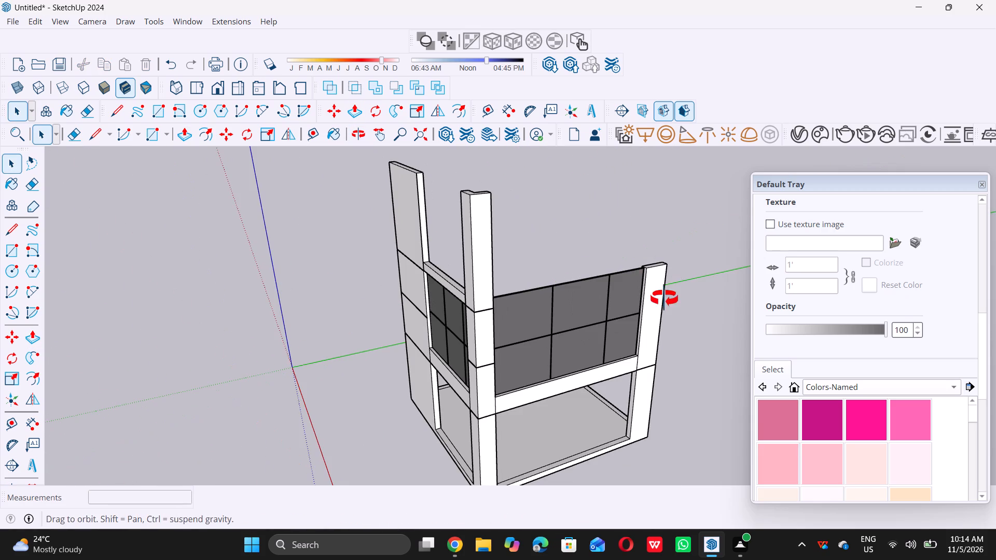
# Extrude the top face of the remaining column at the far end of the window panel upward by 10'.
pyautogui.moveTo(664, 298); pyautogui.dragTo(660, 330, button='middle')
pyautogui.scroll(1, 660, 330)
pyautogui.scroll(13, 659, 264)
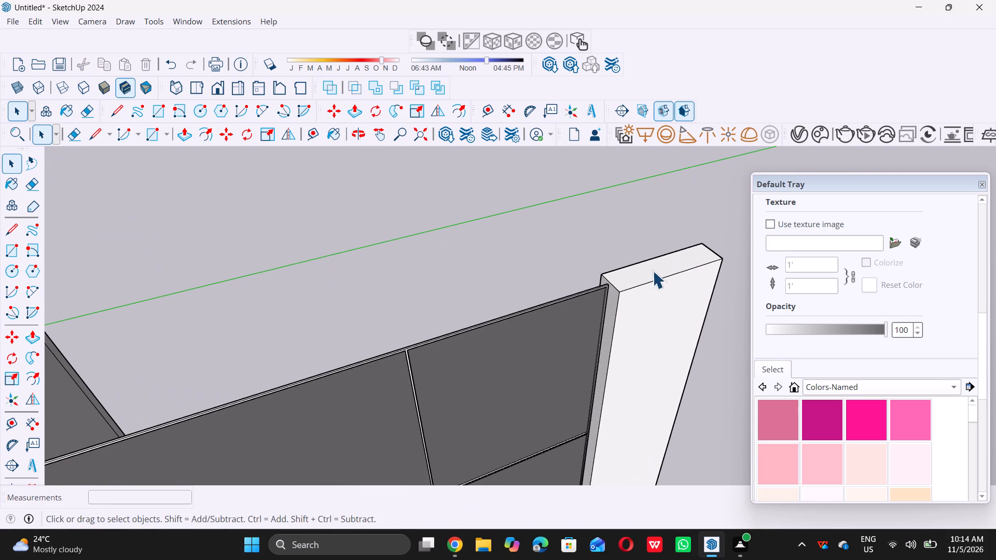
pyautogui.doubleClick(653, 270)
pyautogui.press('p')
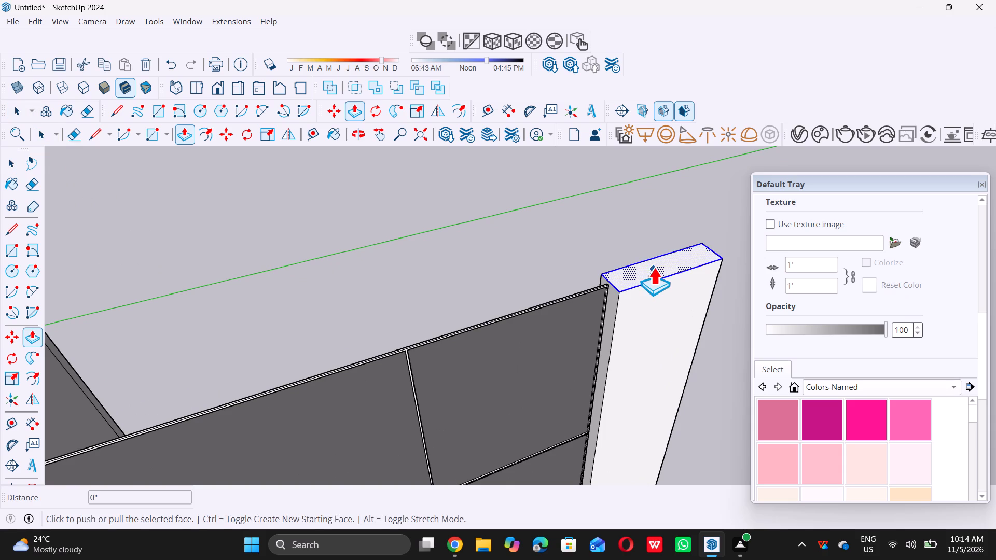
pyautogui.click(654, 266)
pyautogui.scroll(-20, 642, 214)
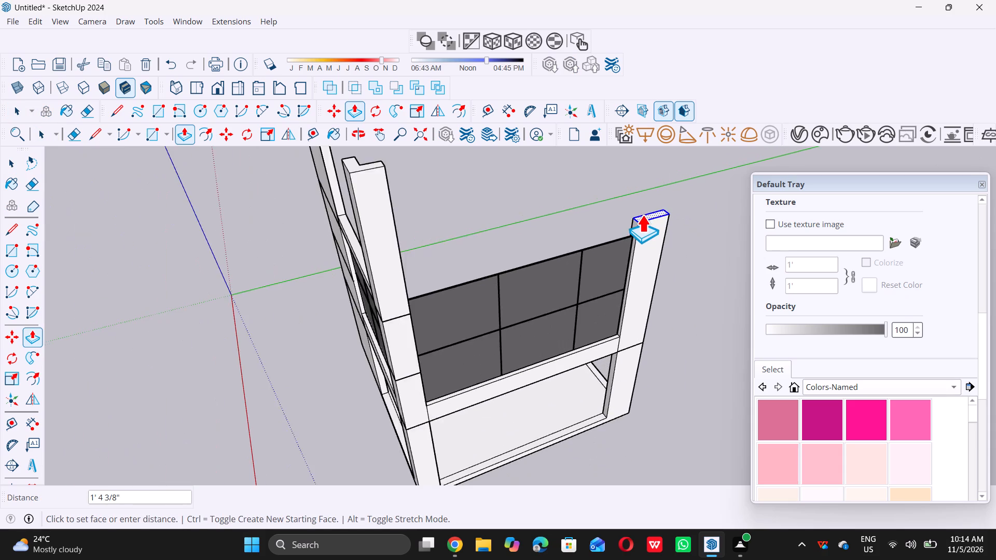
pyautogui.click(469, 193)
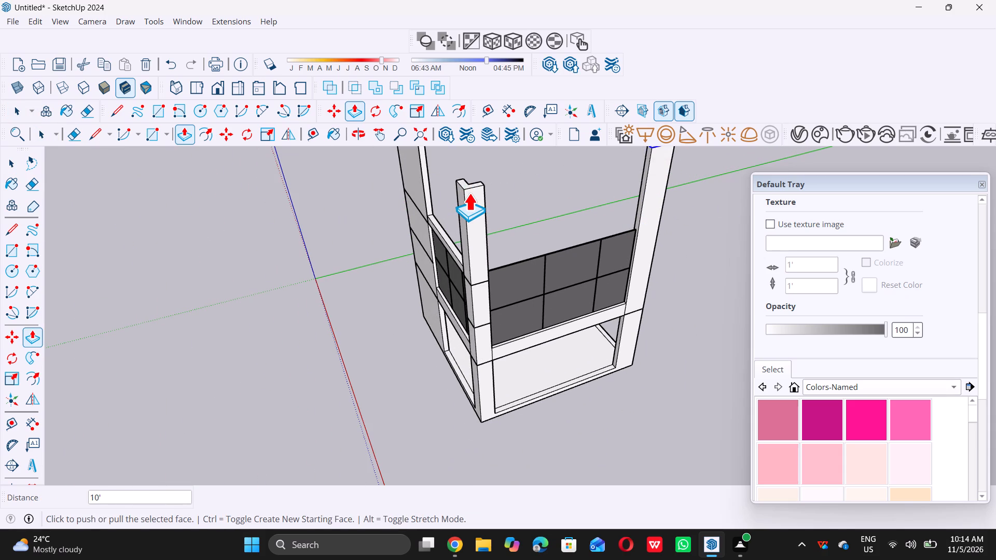
pyautogui.press('space')
pyautogui.scroll(-16, 469, 265)
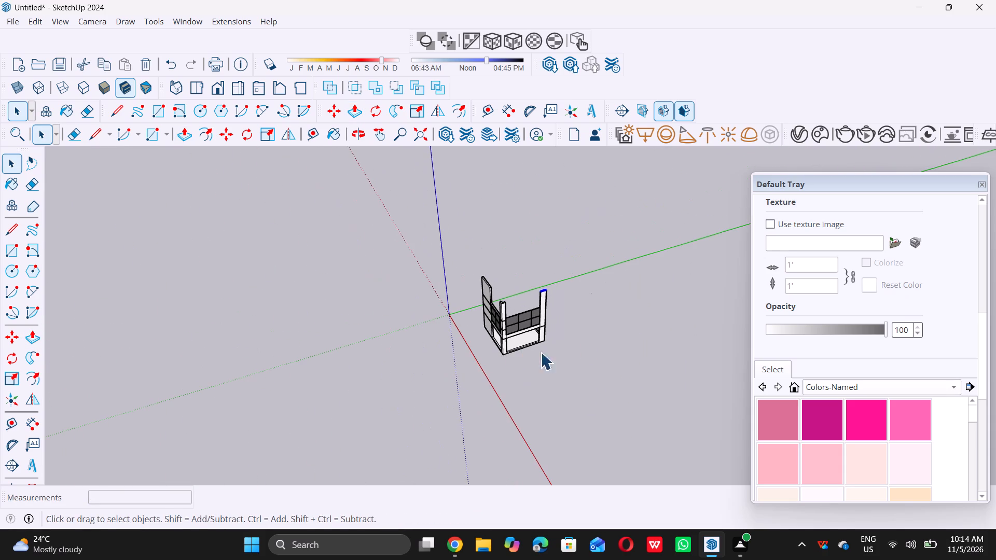
pyautogui.click(618, 326)
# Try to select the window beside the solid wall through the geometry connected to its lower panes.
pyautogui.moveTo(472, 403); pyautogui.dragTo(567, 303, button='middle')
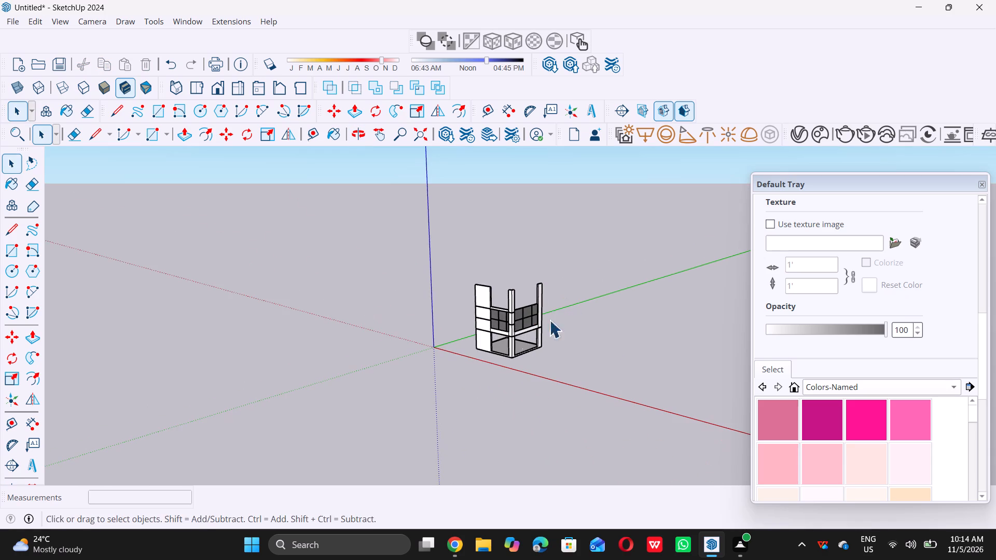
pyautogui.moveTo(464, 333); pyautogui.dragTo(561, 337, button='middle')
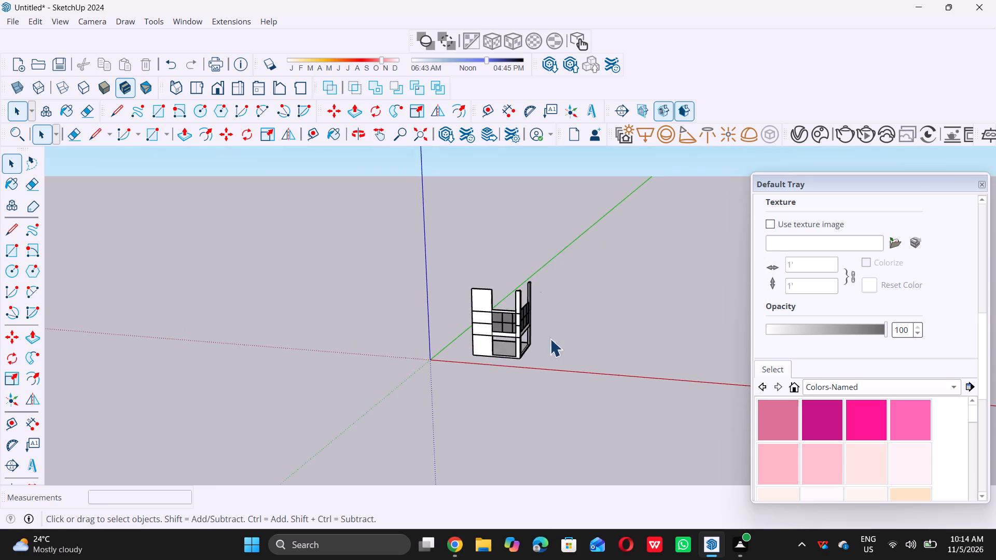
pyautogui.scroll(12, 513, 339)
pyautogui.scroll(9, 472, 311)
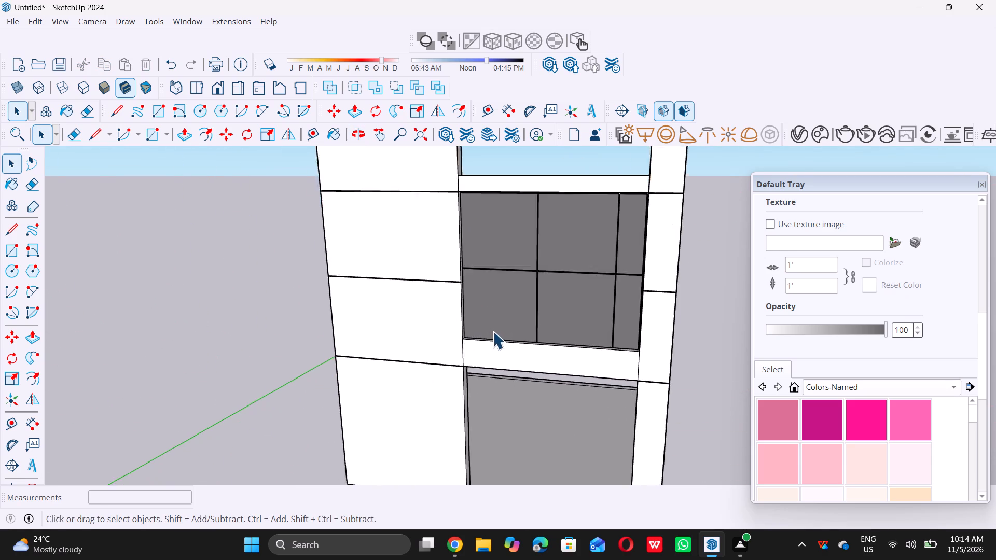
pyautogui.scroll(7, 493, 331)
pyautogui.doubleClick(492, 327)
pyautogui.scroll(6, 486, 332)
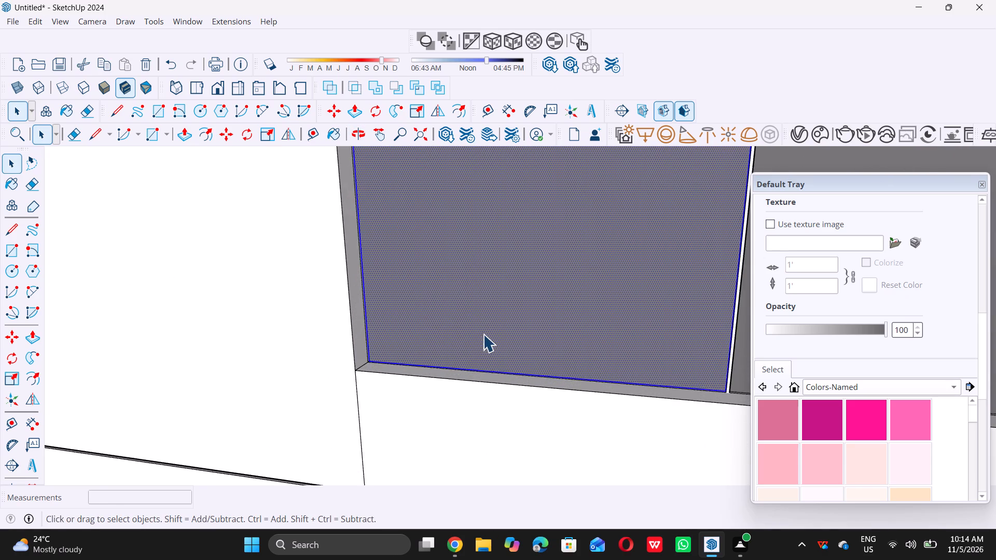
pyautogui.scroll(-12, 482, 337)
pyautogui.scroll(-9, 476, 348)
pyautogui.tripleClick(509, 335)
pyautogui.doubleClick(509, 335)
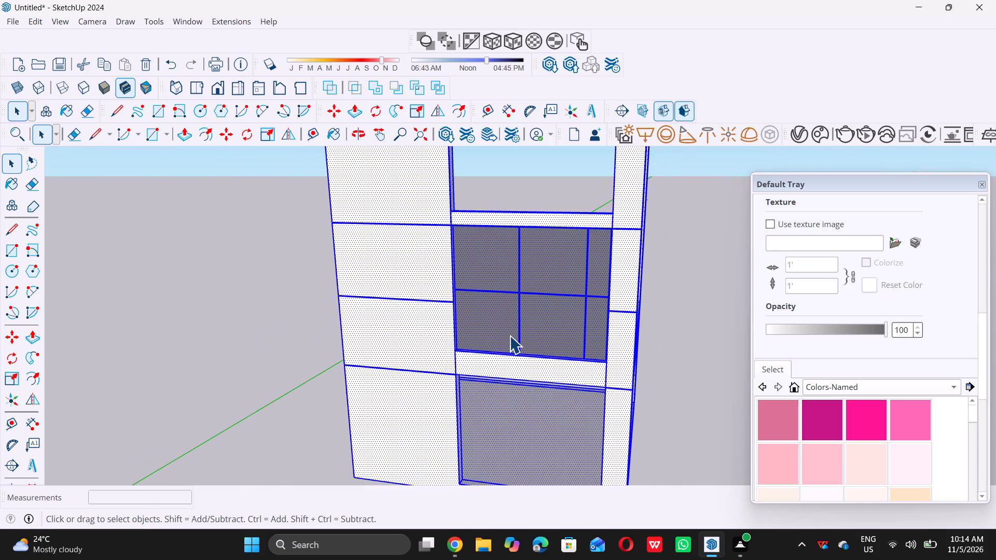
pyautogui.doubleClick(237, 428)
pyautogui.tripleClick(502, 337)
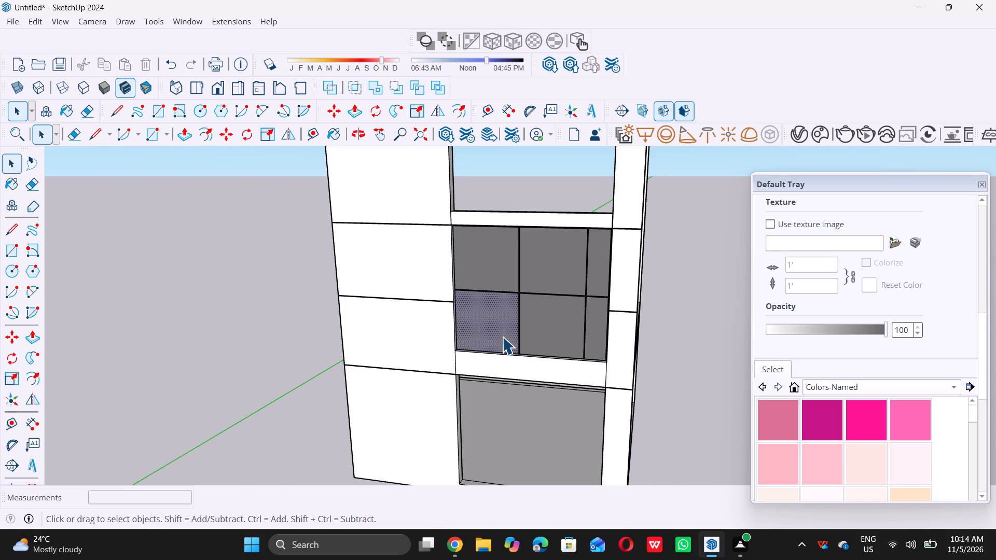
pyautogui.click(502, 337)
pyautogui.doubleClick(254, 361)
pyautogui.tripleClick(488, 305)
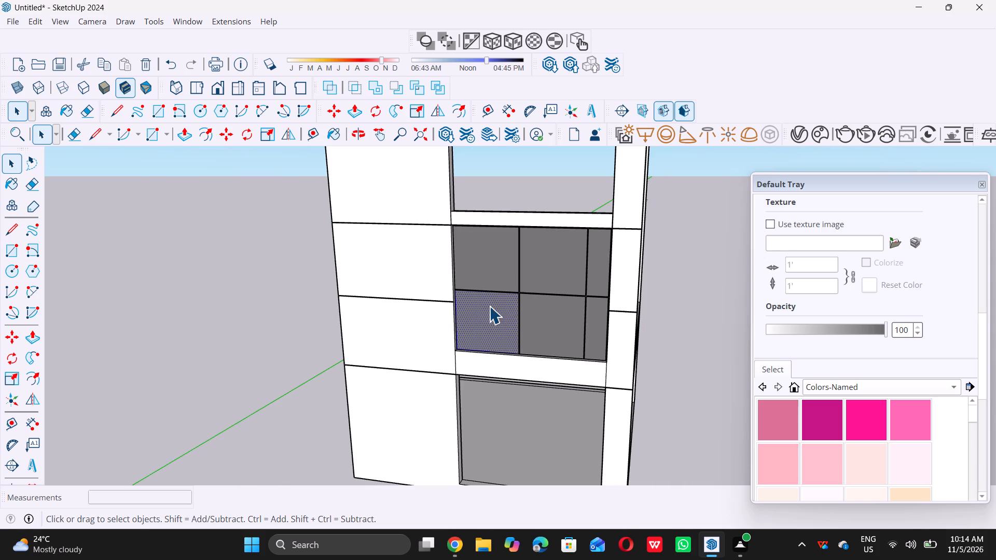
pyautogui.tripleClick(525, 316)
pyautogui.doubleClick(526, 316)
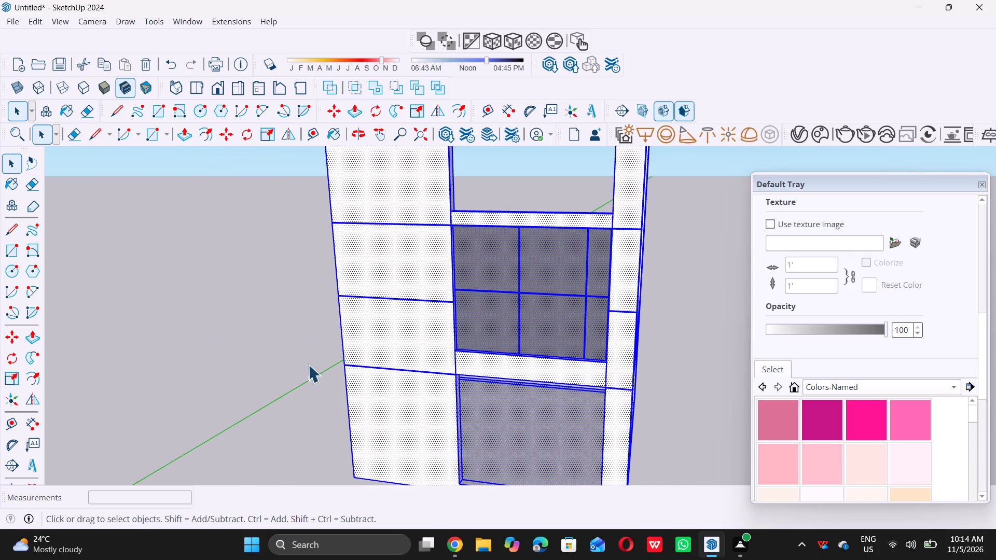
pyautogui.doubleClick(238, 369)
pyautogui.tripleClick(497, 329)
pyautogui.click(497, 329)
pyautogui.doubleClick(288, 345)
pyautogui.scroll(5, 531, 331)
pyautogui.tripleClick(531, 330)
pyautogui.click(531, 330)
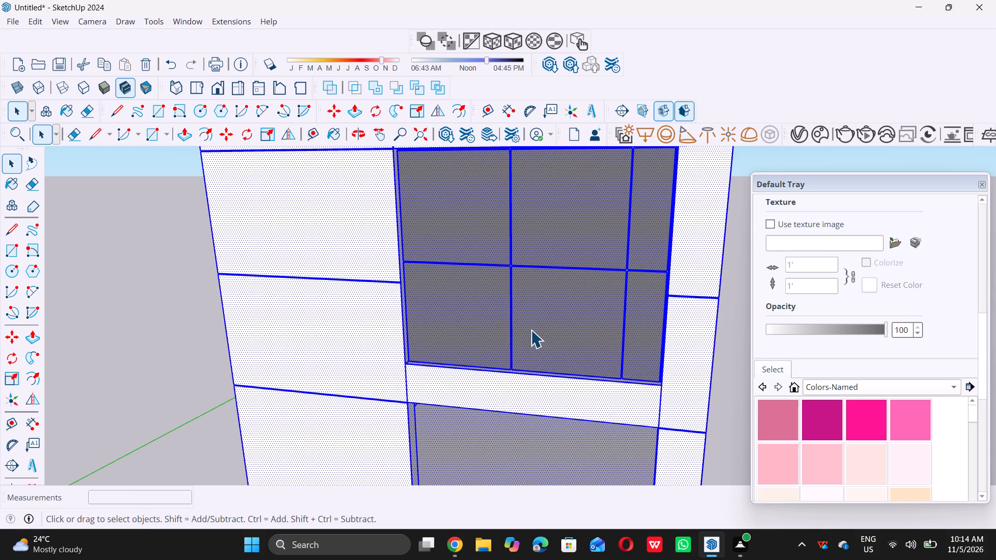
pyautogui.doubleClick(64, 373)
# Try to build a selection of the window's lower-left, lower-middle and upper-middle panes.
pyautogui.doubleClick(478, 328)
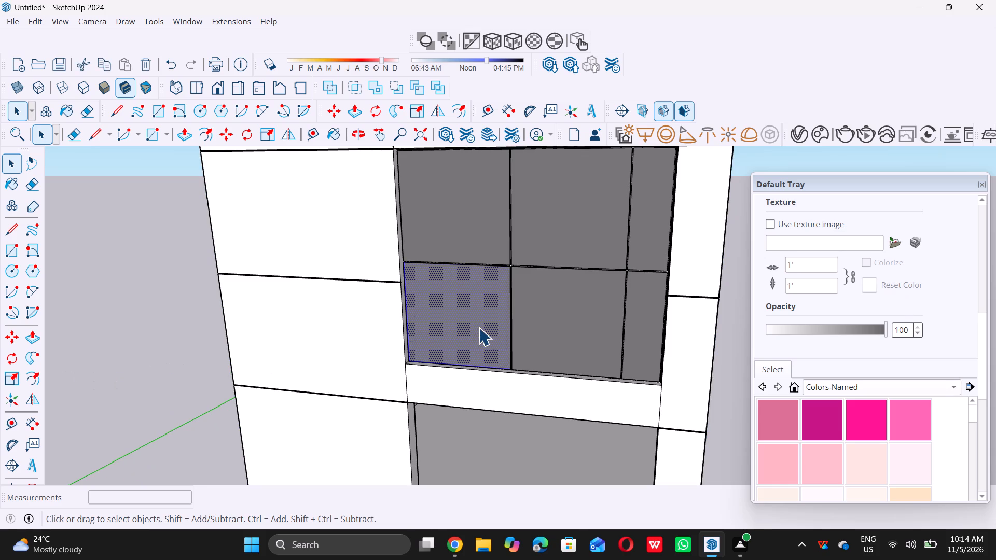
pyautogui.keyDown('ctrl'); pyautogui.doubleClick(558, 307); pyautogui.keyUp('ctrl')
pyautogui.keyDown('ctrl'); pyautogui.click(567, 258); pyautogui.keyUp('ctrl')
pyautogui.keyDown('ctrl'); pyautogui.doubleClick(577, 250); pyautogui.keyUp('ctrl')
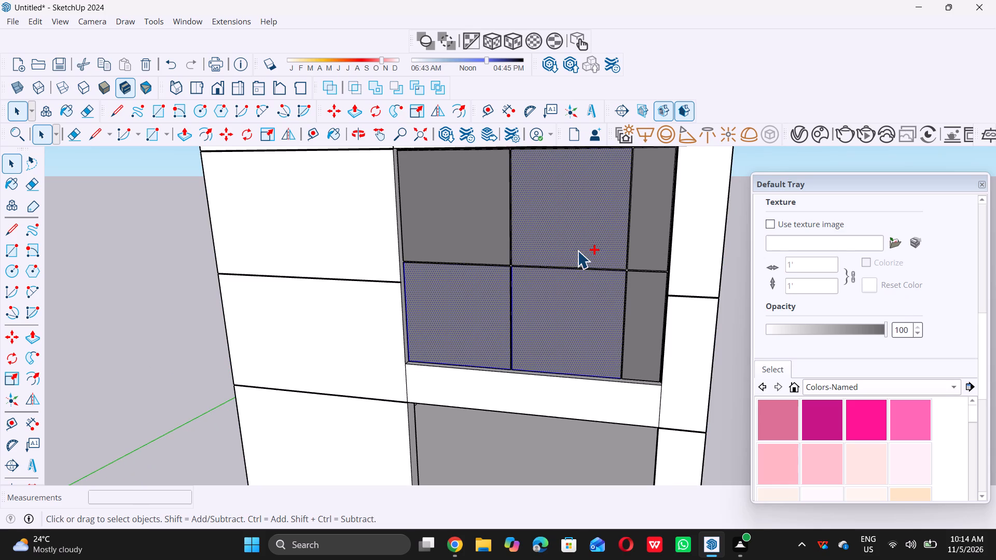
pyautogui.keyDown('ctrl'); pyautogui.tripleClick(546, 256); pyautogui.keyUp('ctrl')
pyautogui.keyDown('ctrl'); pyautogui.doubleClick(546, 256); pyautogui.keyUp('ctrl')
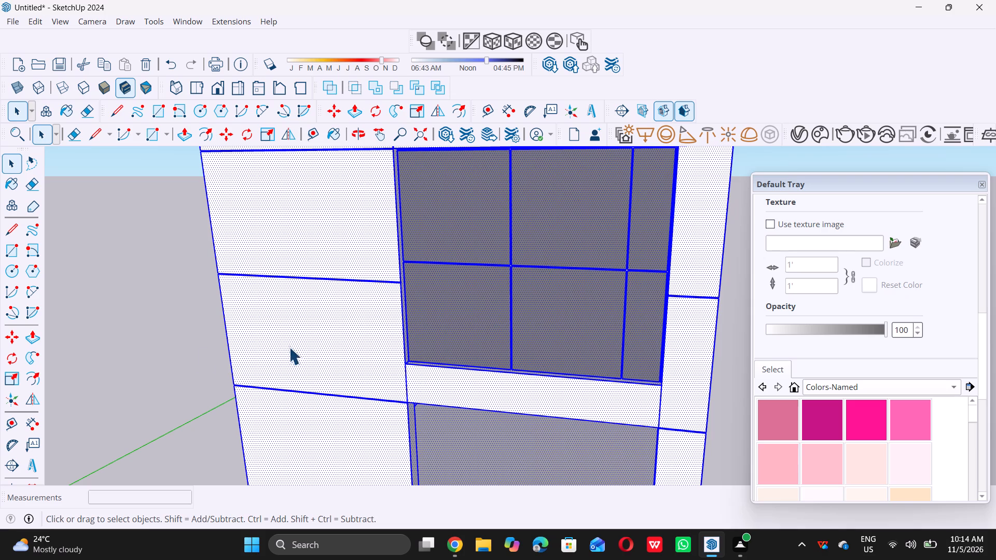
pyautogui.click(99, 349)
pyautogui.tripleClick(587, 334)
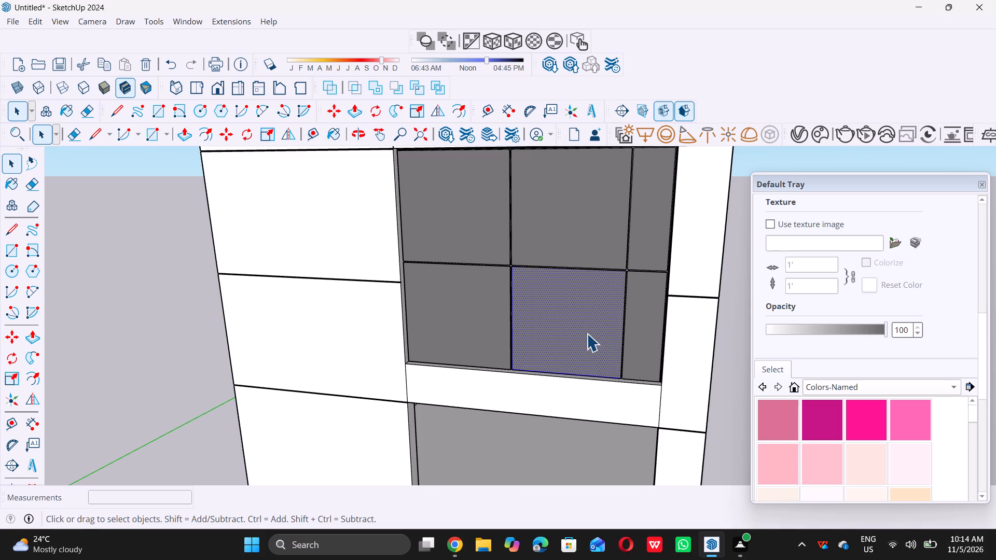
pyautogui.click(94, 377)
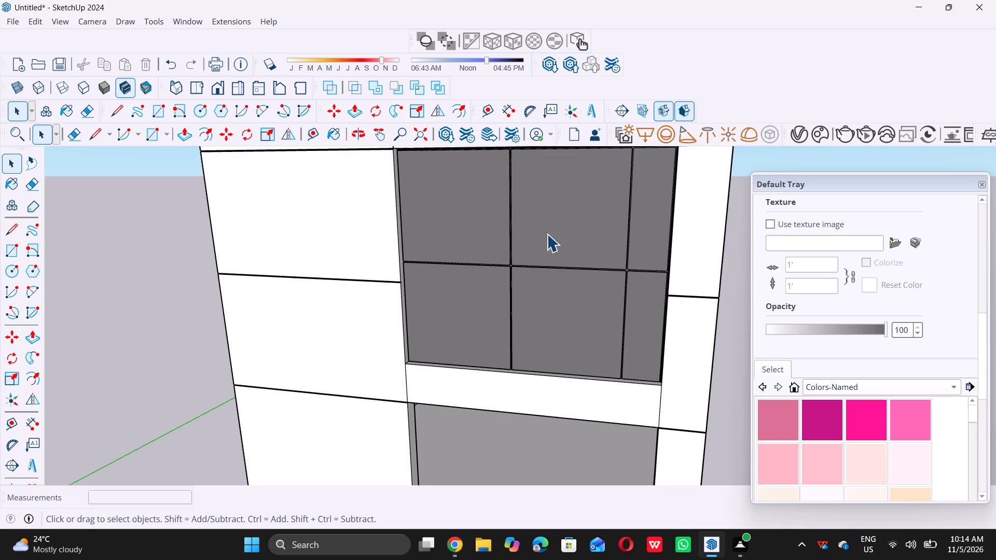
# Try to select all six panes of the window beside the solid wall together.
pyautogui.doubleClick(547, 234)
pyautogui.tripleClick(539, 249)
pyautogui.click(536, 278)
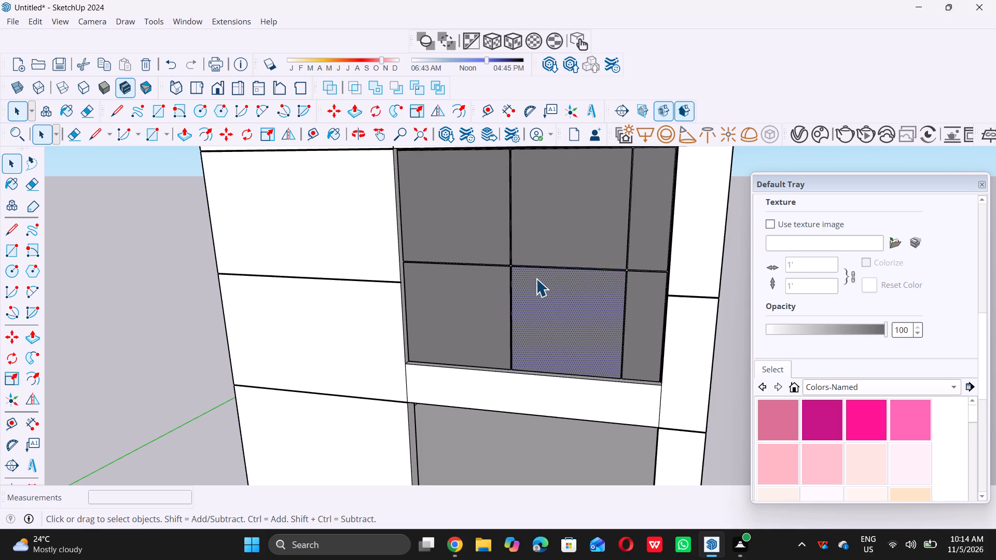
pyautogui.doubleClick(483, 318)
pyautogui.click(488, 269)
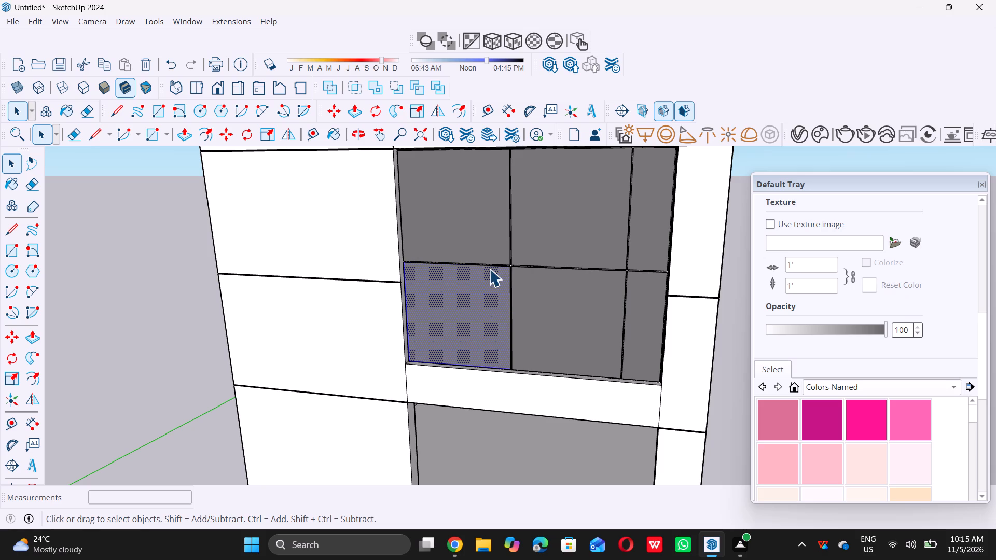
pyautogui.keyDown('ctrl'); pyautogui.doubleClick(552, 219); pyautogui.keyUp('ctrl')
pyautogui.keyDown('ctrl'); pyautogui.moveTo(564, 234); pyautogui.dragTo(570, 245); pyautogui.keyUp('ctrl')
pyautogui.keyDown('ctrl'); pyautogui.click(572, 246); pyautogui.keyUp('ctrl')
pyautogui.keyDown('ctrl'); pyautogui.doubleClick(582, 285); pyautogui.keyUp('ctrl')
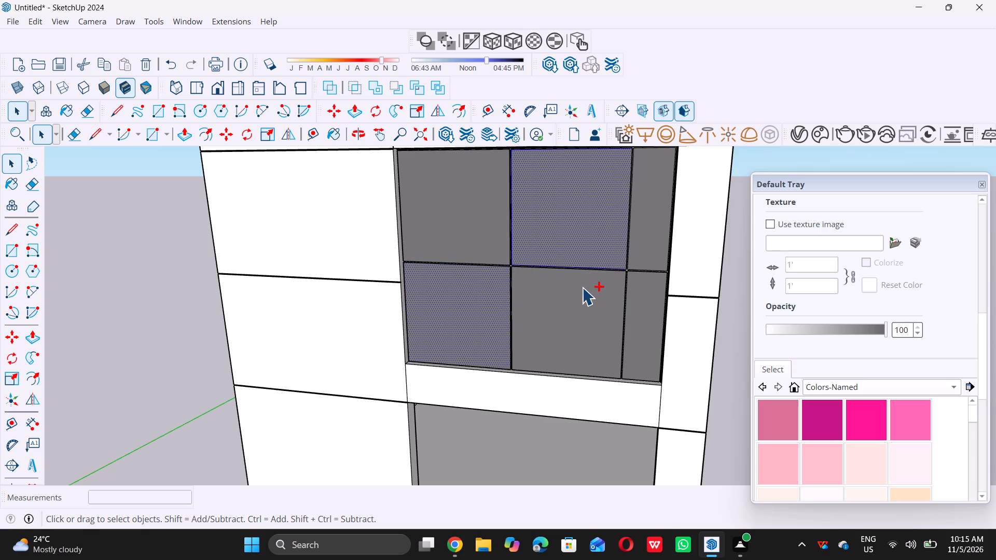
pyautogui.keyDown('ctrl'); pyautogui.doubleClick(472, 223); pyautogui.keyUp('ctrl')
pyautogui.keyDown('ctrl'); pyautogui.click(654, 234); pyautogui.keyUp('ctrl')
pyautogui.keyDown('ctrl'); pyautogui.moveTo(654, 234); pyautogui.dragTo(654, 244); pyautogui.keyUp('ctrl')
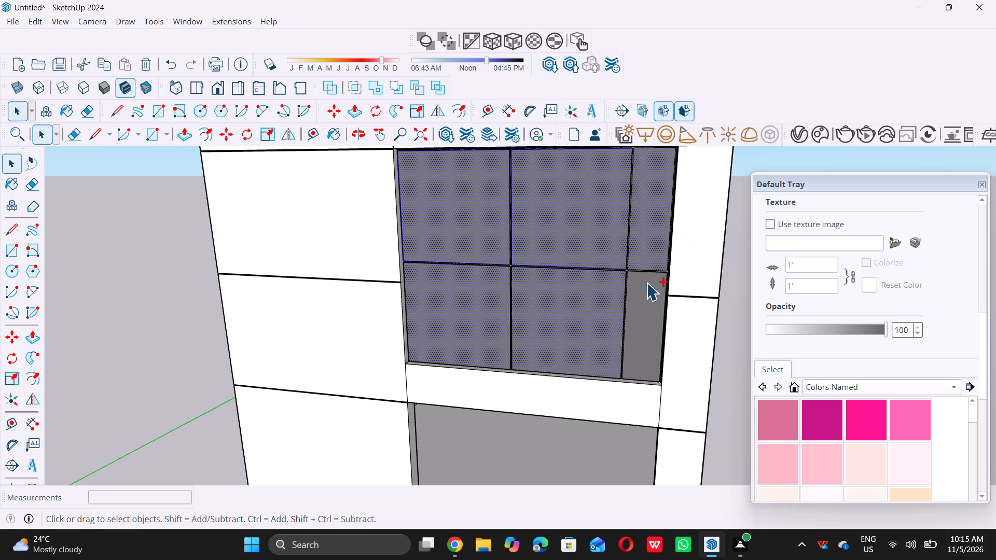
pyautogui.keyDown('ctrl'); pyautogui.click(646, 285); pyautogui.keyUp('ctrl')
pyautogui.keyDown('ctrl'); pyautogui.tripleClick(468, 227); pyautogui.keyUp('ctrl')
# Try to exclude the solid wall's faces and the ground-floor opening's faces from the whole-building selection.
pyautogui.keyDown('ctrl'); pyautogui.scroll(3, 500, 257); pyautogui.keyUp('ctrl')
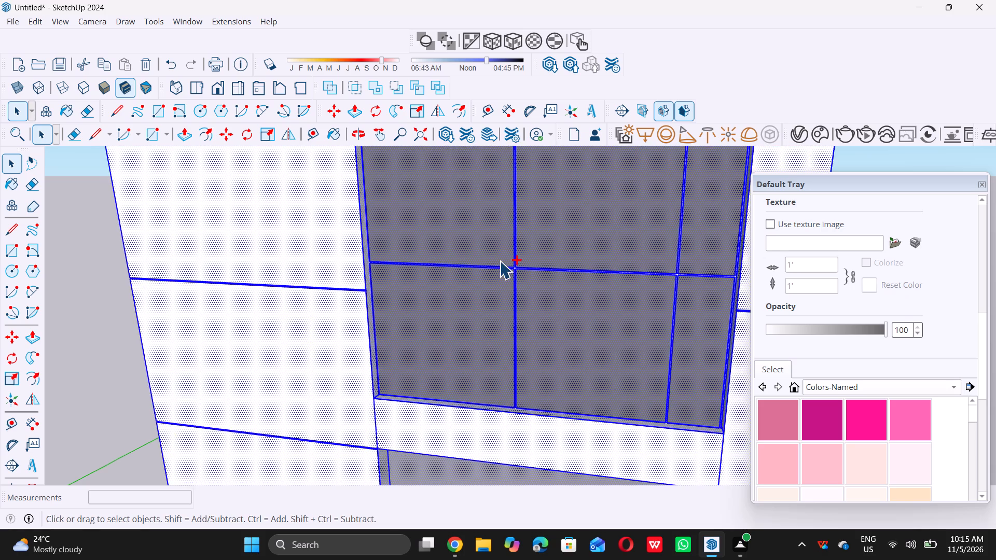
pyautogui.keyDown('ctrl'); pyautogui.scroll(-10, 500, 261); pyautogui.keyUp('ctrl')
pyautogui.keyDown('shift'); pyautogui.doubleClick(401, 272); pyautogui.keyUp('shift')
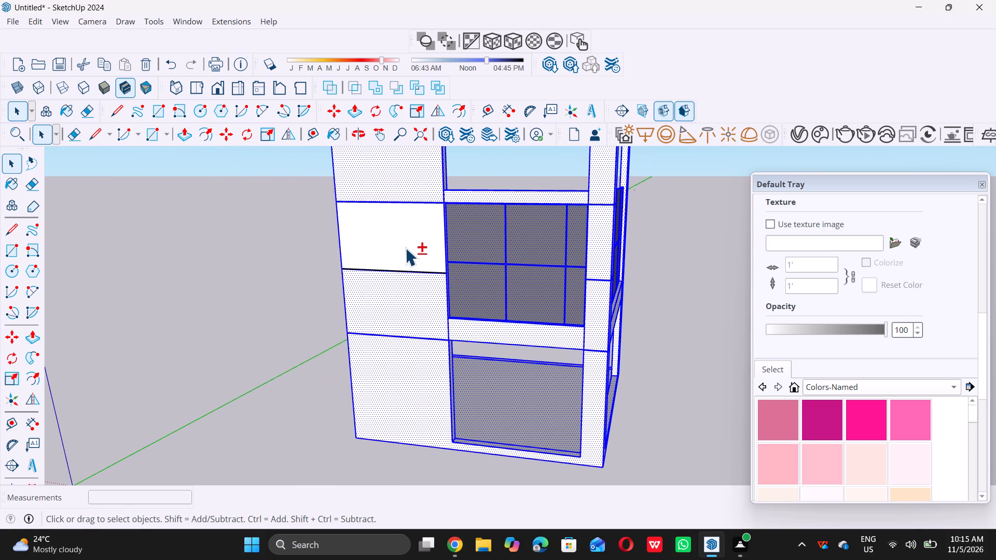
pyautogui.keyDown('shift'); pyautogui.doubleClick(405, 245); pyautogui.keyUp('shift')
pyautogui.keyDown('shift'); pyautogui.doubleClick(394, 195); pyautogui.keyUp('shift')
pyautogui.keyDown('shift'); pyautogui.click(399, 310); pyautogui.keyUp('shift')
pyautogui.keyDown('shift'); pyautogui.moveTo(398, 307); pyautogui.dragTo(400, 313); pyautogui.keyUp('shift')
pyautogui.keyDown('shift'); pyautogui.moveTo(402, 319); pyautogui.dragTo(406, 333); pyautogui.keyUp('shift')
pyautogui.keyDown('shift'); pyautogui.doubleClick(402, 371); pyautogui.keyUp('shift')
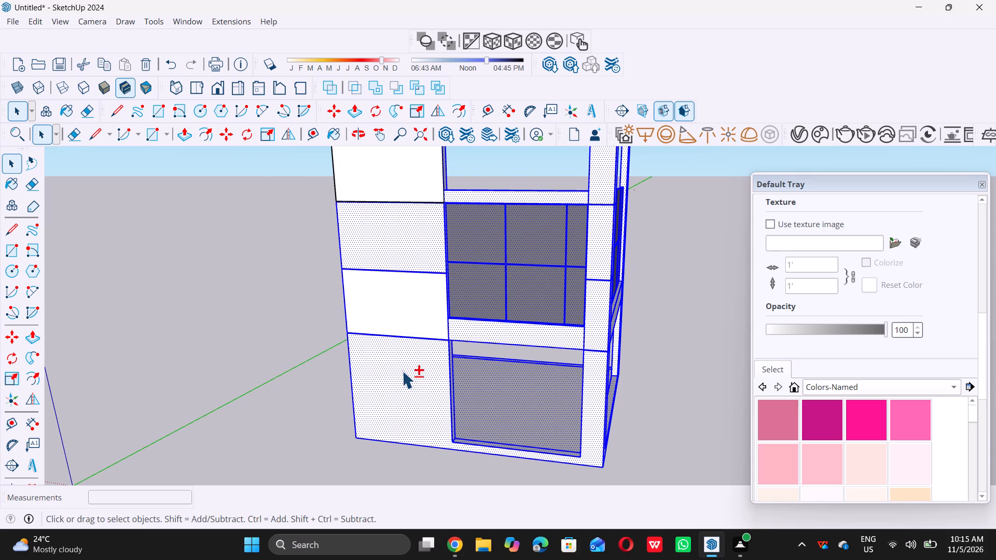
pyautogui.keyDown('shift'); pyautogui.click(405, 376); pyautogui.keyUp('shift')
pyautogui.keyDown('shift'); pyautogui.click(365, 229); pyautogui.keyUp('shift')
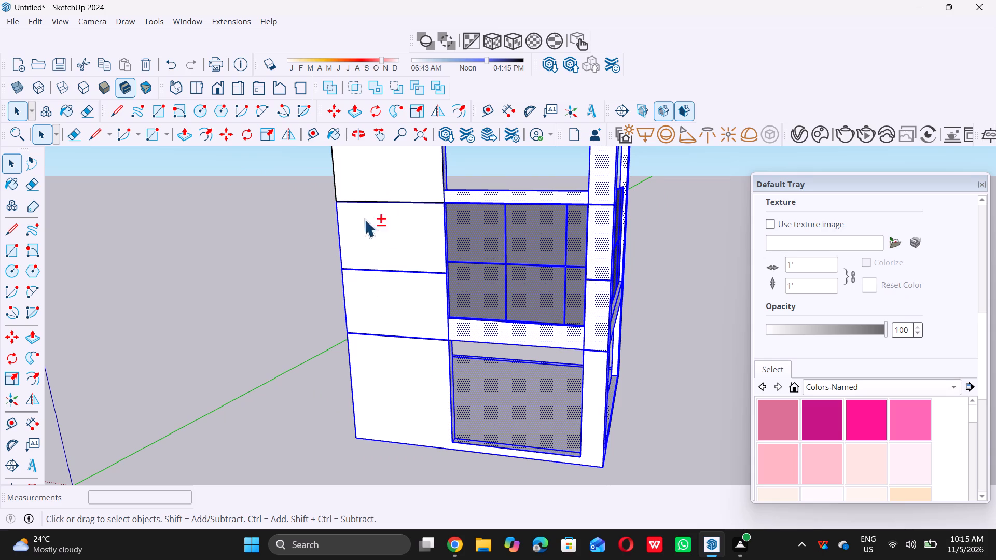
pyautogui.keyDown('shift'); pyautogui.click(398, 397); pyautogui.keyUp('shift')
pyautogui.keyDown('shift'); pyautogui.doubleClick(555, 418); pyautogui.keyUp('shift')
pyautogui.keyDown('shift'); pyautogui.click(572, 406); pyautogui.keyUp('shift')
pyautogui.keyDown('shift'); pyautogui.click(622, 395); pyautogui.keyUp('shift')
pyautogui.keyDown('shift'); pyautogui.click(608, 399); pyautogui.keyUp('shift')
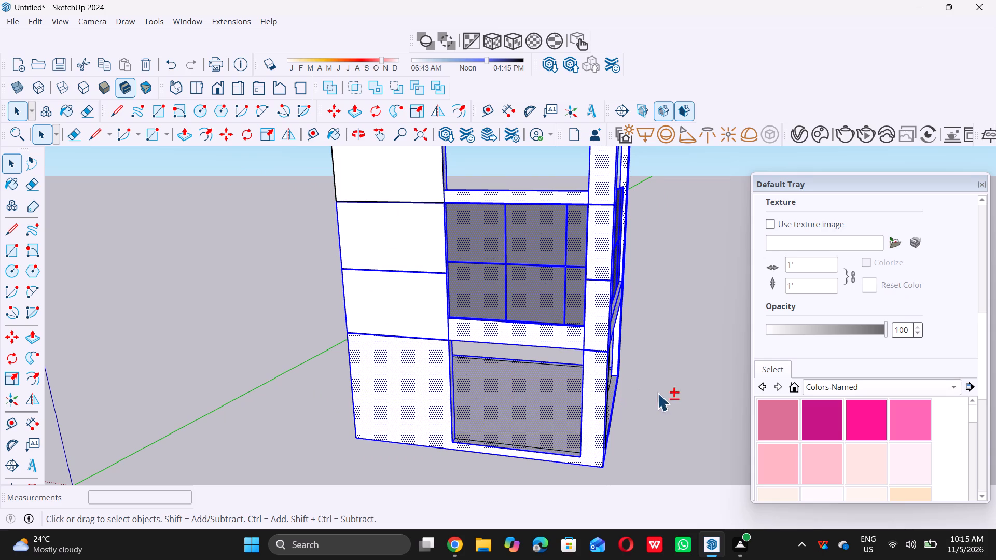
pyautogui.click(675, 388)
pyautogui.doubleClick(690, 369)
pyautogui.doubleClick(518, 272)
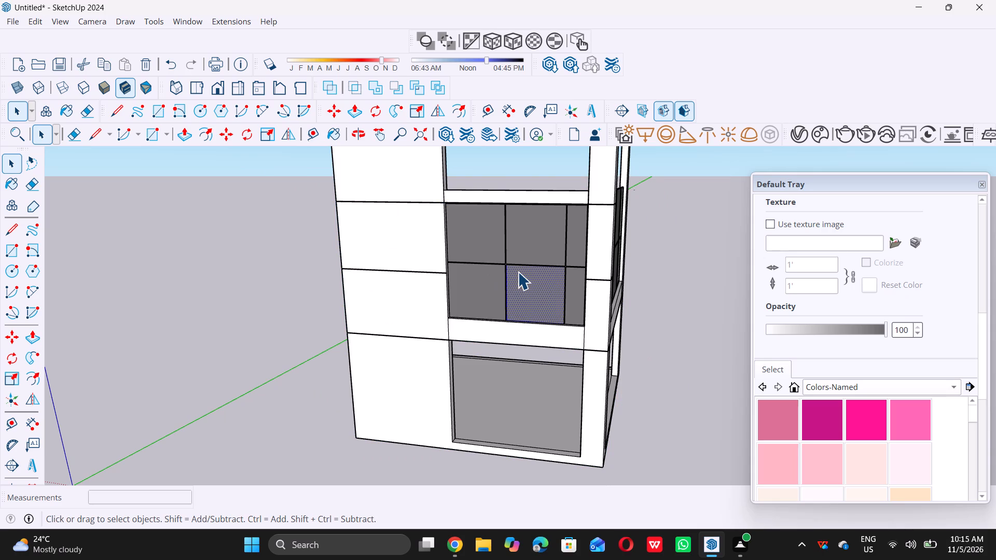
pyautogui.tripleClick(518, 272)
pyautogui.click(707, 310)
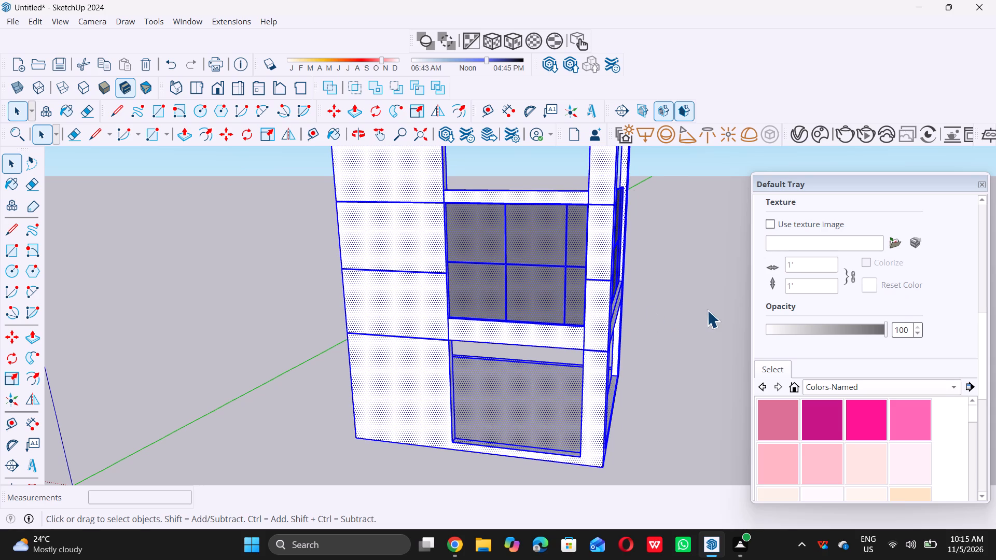
# Examine the raised wall, columns and both window panels from several angles around the building.
pyautogui.moveTo(574, 264); pyautogui.dragTo(561, 266, button='middle')
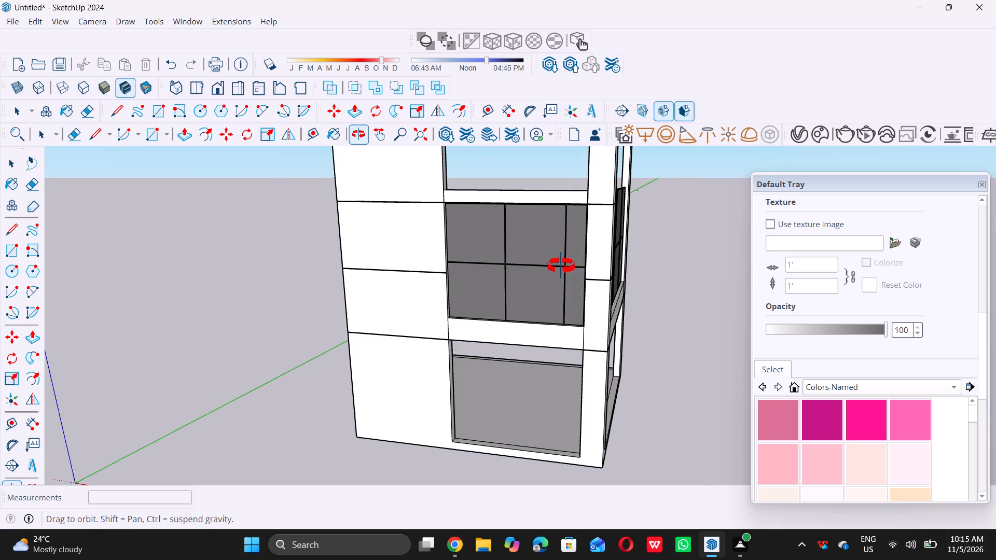
pyautogui.moveTo(561, 266); pyautogui.dragTo(362, 304, button='middle')
pyautogui.scroll(-8, 345, 285)
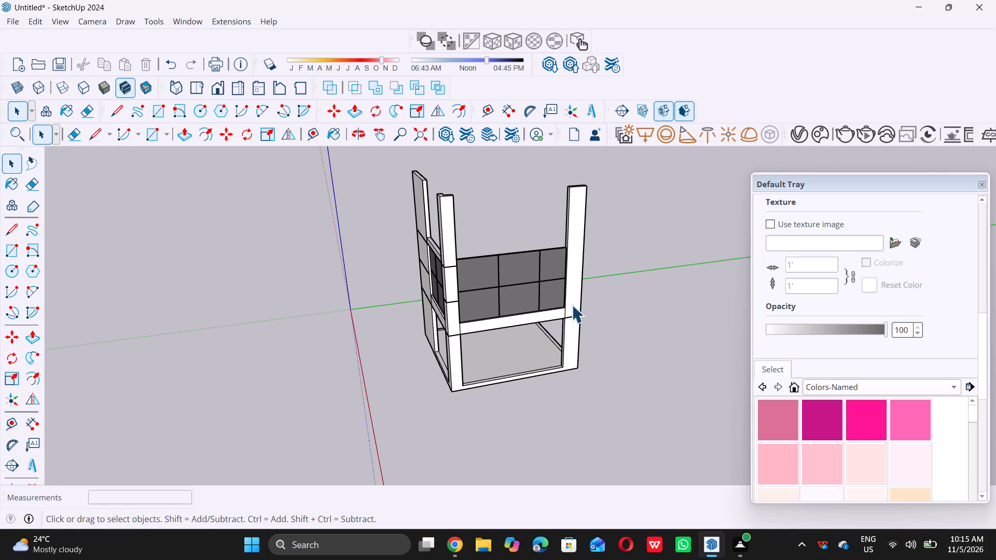
pyautogui.moveTo(403, 323); pyautogui.dragTo(656, 280, button='middle')
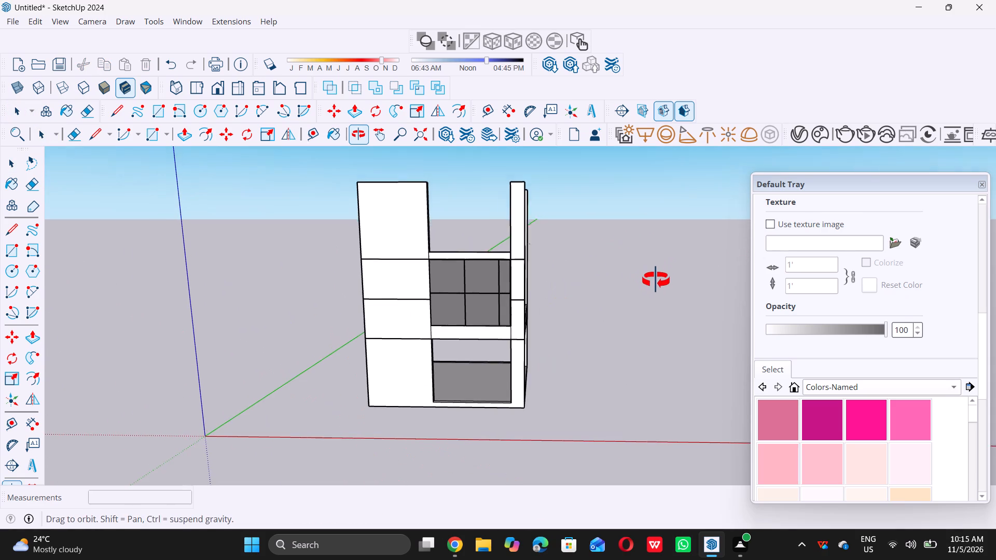
pyautogui.moveTo(656, 280); pyautogui.dragTo(633, 301, button='middle')
pyautogui.moveTo(685, 267); pyautogui.dragTo(694, 263, button='middle')
pyautogui.scroll(1, 695, 262)
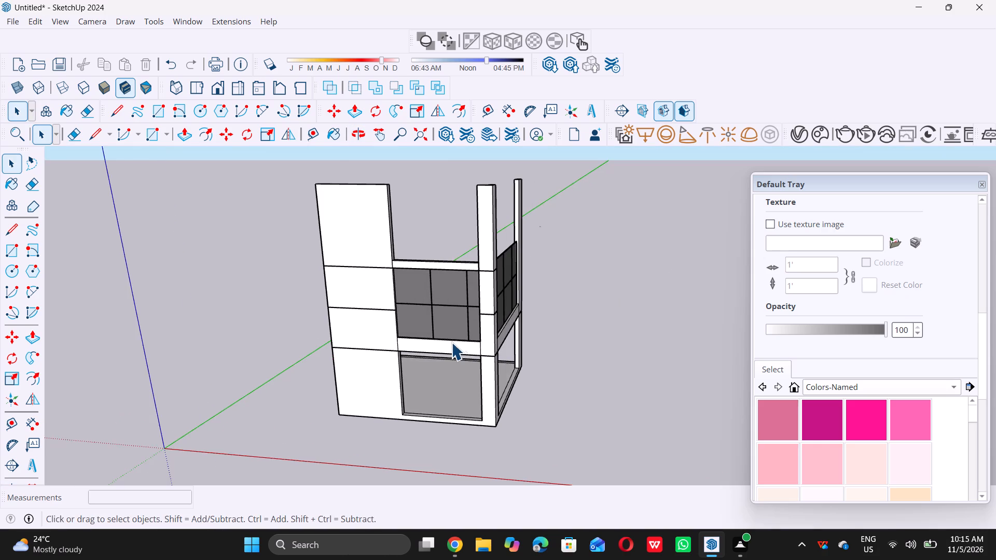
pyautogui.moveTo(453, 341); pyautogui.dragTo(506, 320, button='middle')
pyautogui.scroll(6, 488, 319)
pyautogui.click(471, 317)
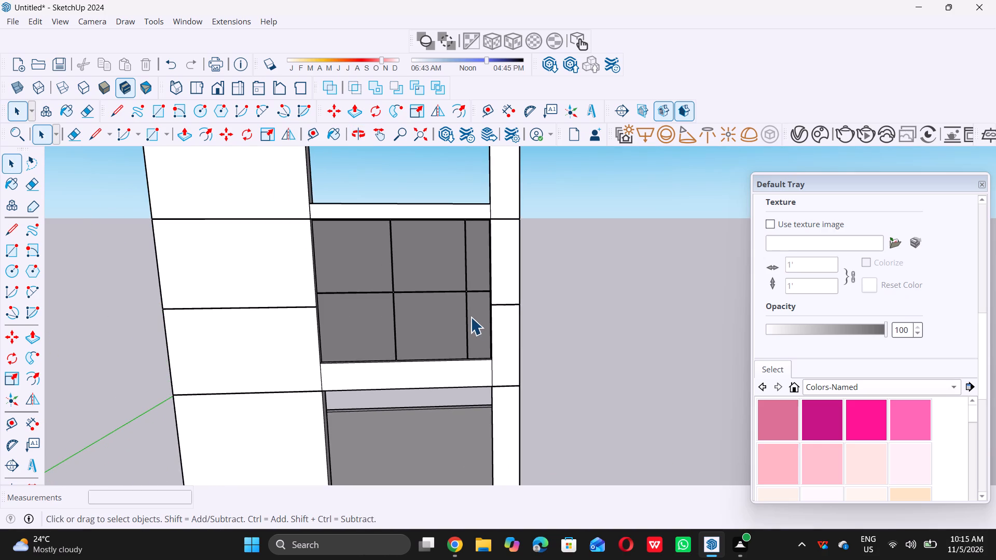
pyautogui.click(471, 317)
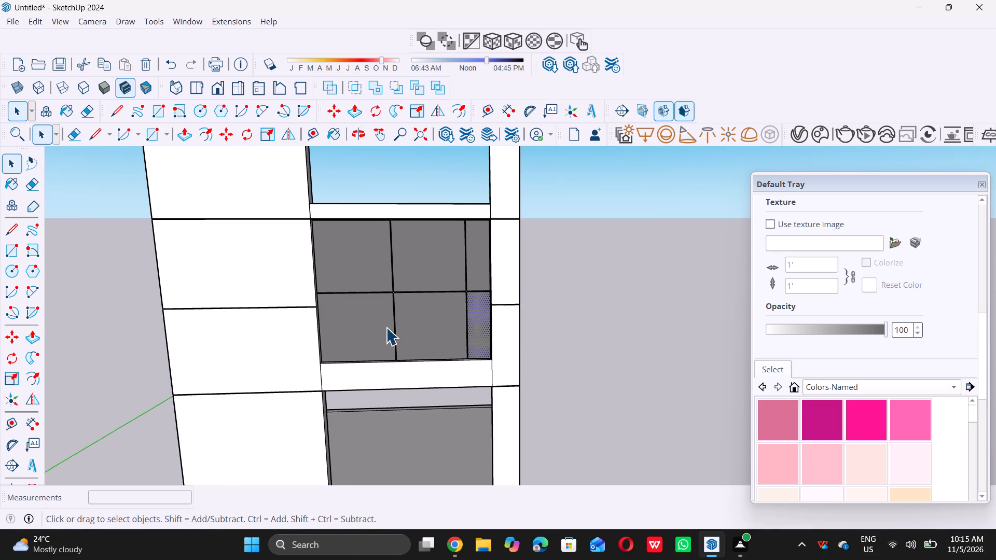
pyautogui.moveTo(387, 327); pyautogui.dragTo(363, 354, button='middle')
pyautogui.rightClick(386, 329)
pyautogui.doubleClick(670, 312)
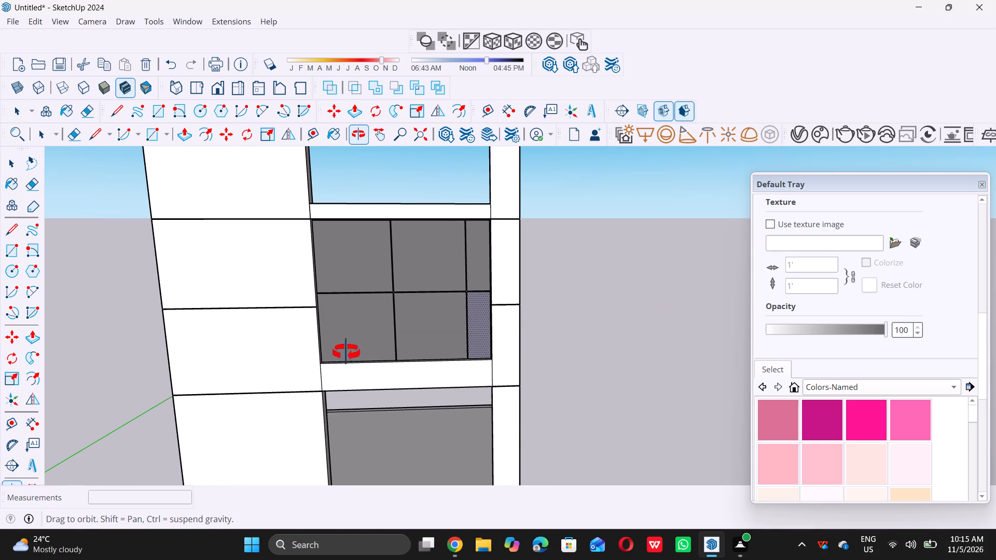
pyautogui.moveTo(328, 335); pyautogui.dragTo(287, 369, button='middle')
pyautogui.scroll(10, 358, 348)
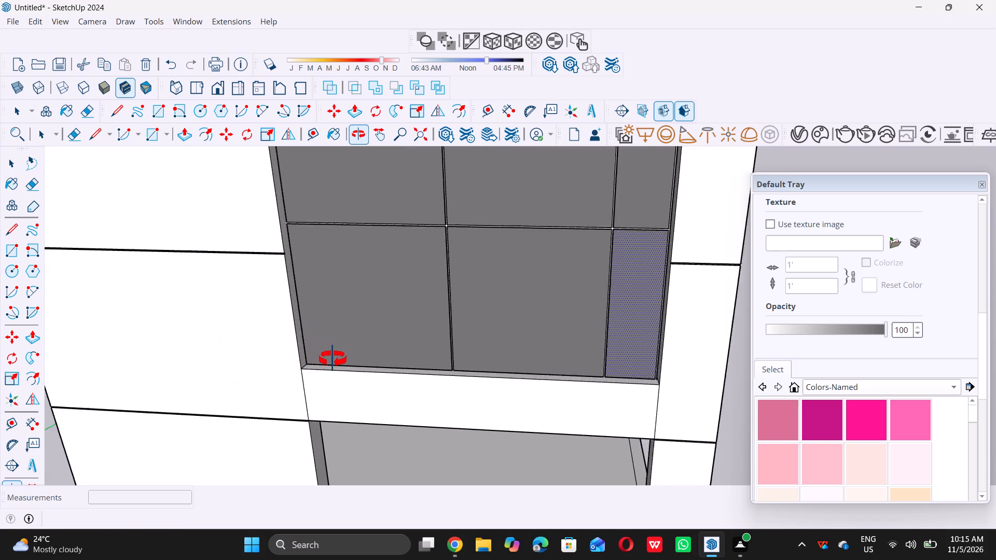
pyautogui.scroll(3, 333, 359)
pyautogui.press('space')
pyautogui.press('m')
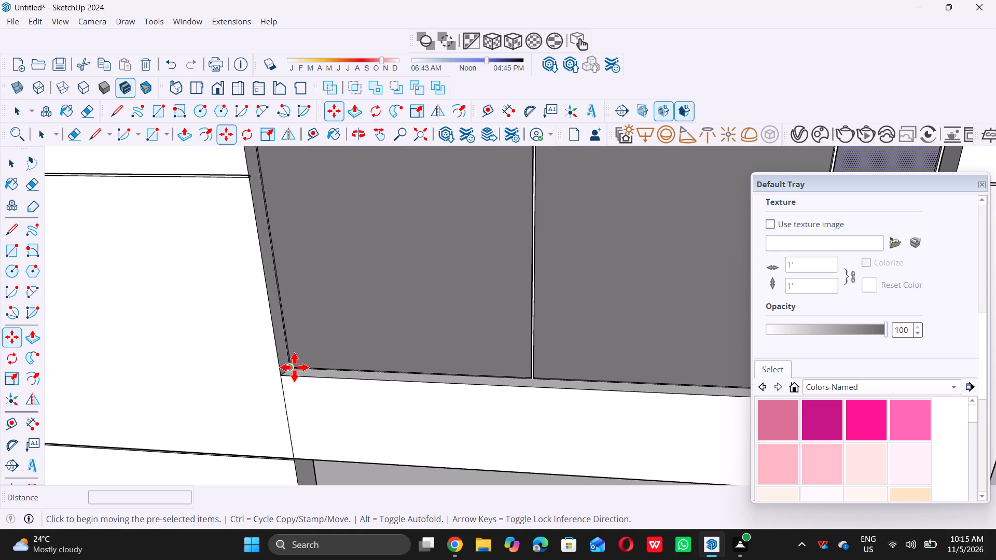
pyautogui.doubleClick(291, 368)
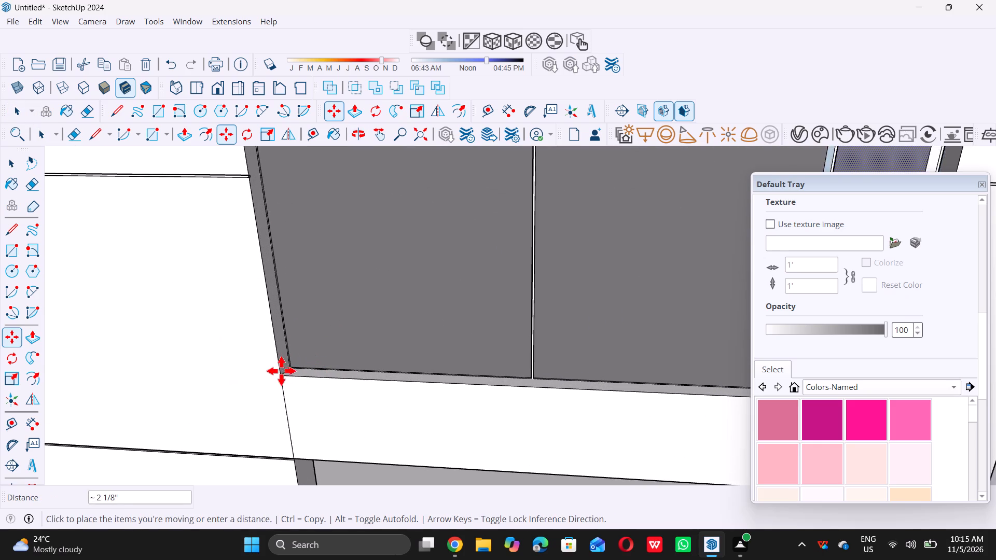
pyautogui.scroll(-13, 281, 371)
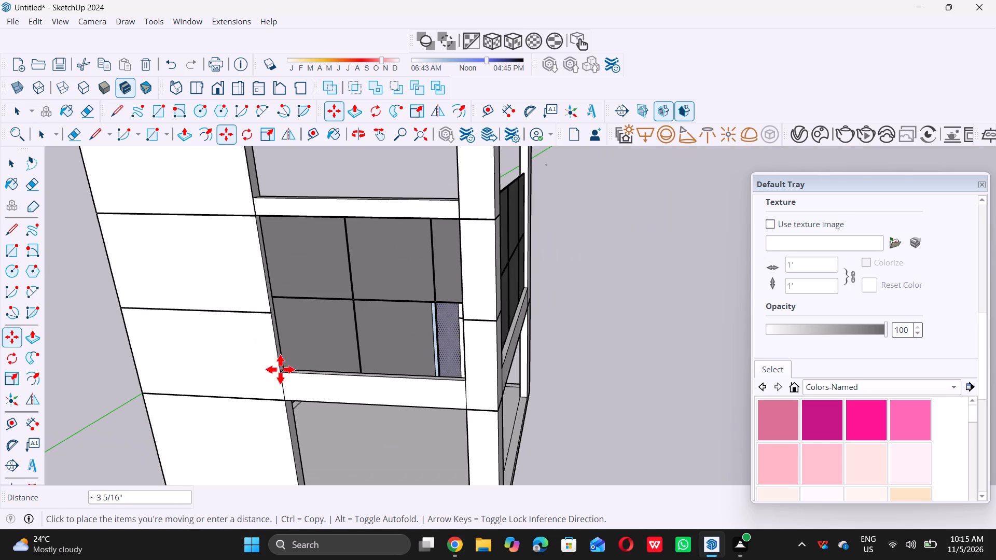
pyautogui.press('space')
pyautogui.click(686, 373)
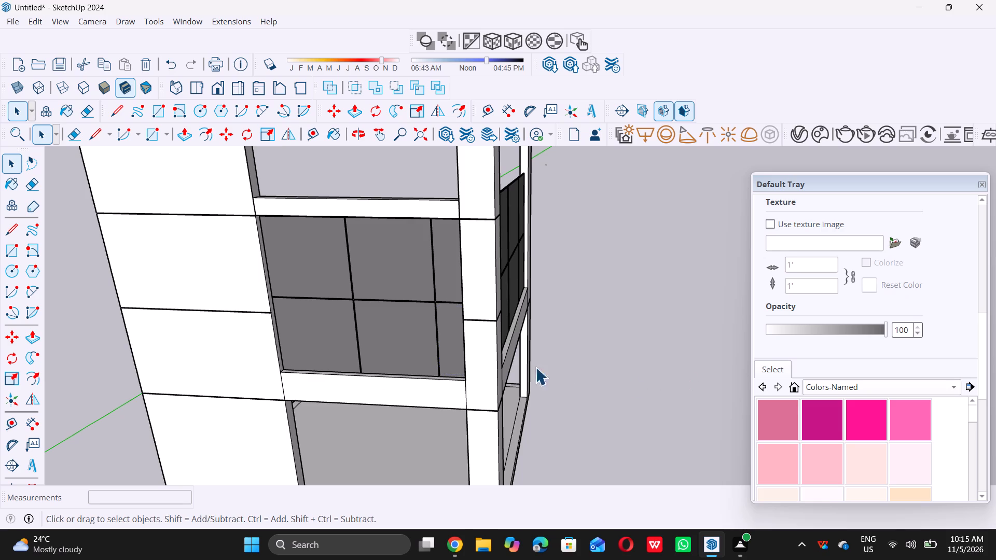
# Group the six panes of the window beside the solid wall together with the joint strips between and around them.
pyautogui.moveTo(343, 368); pyautogui.dragTo(394, 298, button='middle')
pyautogui.moveTo(377, 306); pyautogui.dragTo(367, 312, button='middle')
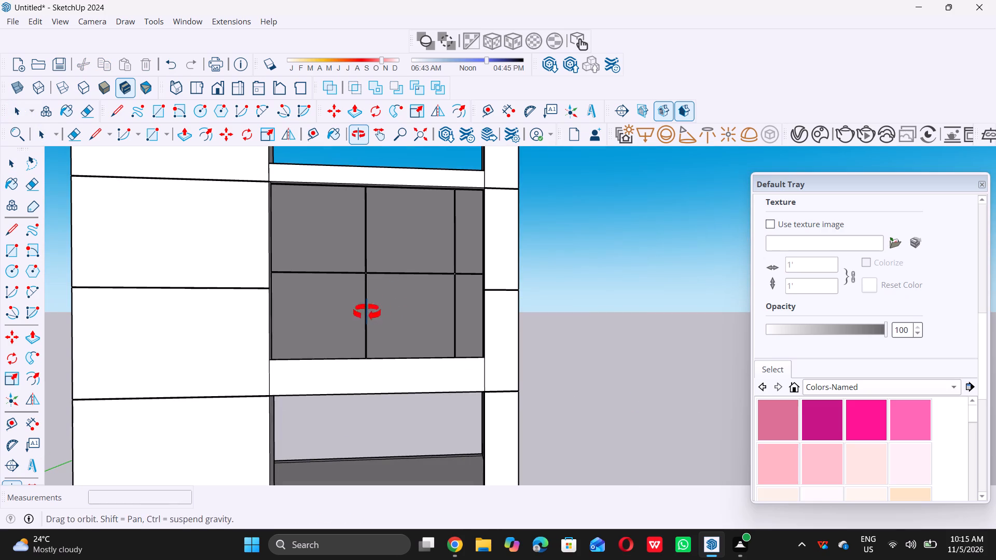
pyautogui.moveTo(367, 312); pyautogui.dragTo(352, 316, button='middle')
pyautogui.scroll(1, 352, 316)
pyautogui.doubleClick(339, 290)
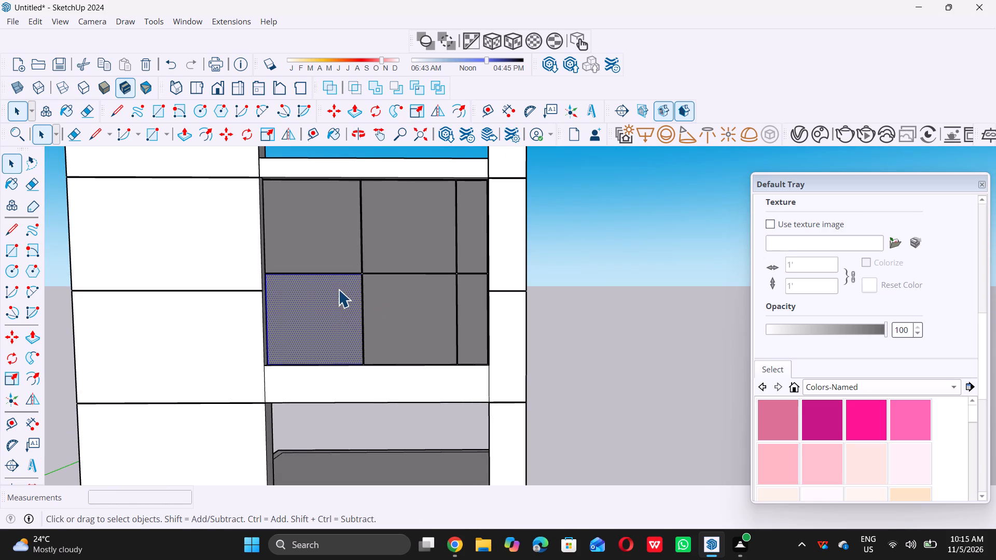
pyautogui.keyDown('ctrl'); pyautogui.click(332, 247); pyautogui.keyUp('ctrl')
pyautogui.keyDown('ctrl'); pyautogui.click(382, 249); pyautogui.keyUp('ctrl')
pyautogui.keyDown('ctrl'); pyautogui.click(386, 249); pyautogui.keyUp('ctrl')
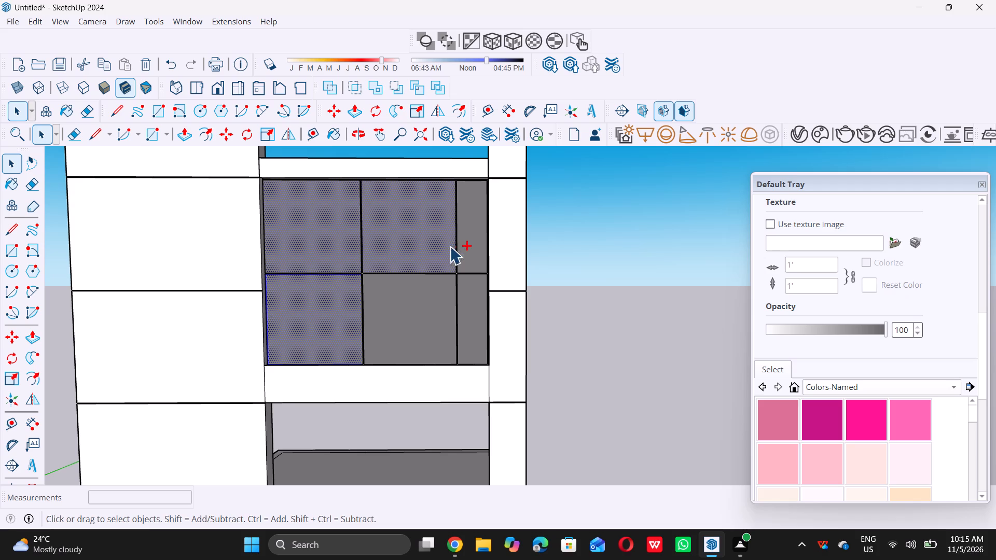
pyautogui.keyDown('ctrl'); pyautogui.doubleClick(471, 248); pyautogui.keyUp('ctrl')
pyautogui.keyDown('ctrl'); pyautogui.click(439, 305); pyautogui.keyUp('ctrl')
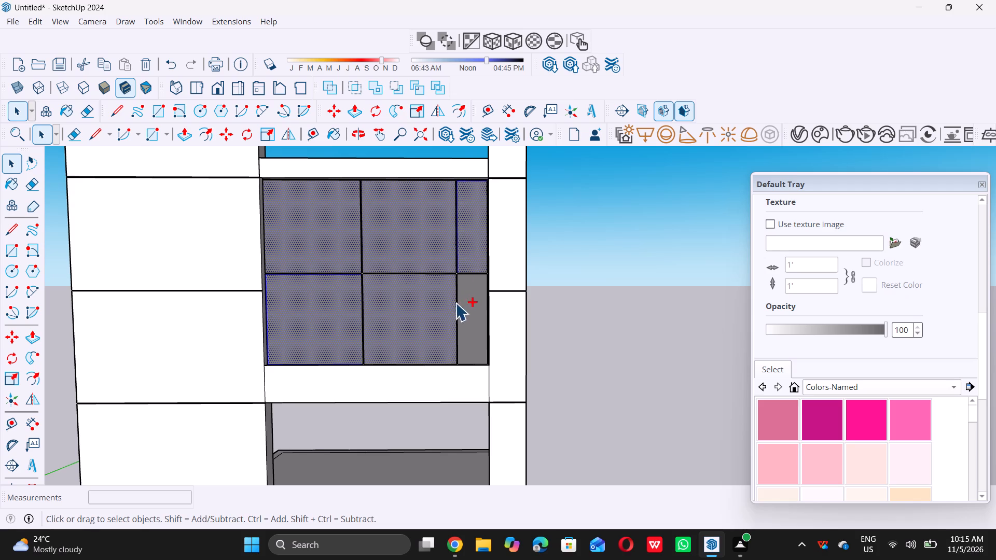
pyautogui.keyDown('ctrl'); pyautogui.doubleClick(469, 306); pyautogui.keyUp('ctrl')
pyautogui.keyDown('ctrl'); pyautogui.scroll(13, 343, 355); pyautogui.keyUp('ctrl')
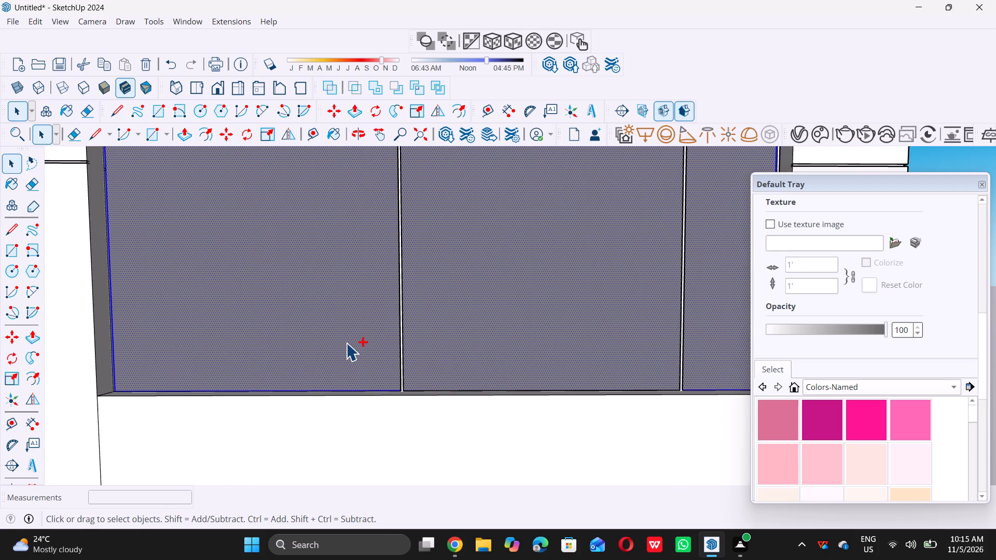
pyautogui.keyDown('ctrl'); pyautogui.scroll(14, 392, 345); pyautogui.keyUp('ctrl')
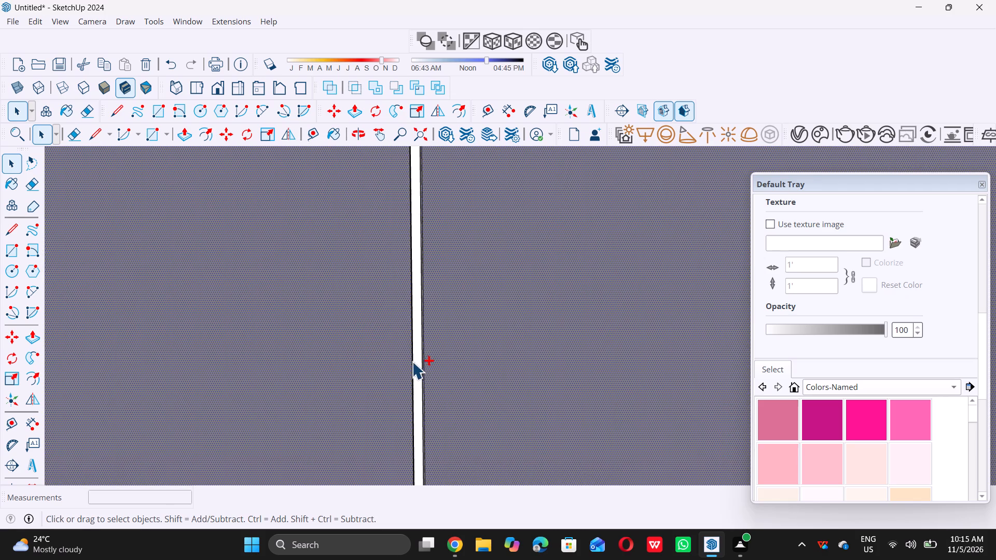
pyautogui.keyDown('ctrl'); pyautogui.scroll(8, 413, 362); pyautogui.keyUp('ctrl')
pyautogui.keyDown('ctrl'); pyautogui.doubleClick(414, 369); pyautogui.keyUp('ctrl')
pyautogui.keyDown('ctrl'); pyautogui.doubleClick(433, 361); pyautogui.keyUp('ctrl')
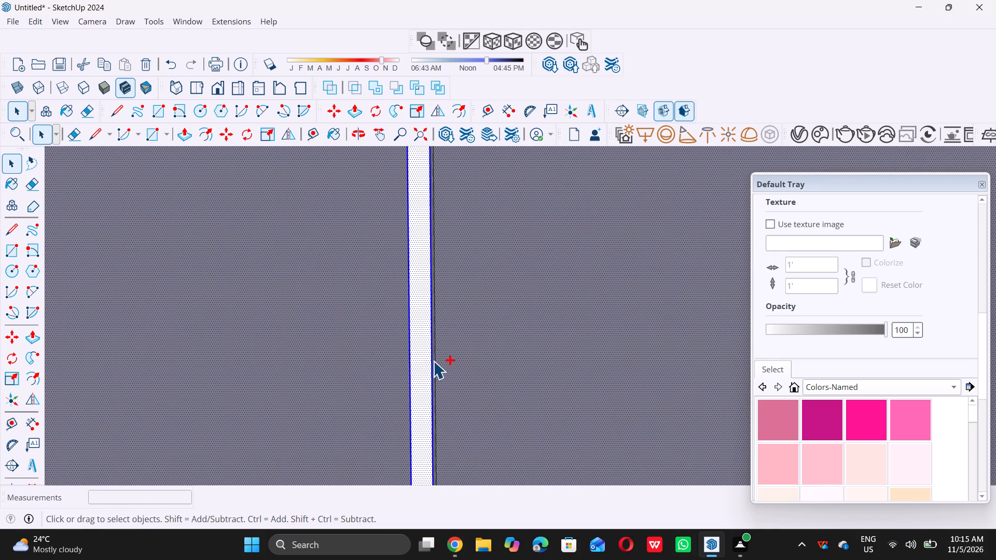
pyautogui.keyDown('ctrl'); pyautogui.click(407, 365); pyautogui.keyUp('ctrl')
pyautogui.keyDown('ctrl'); pyautogui.scroll(-10, 386, 337); pyautogui.keyUp('ctrl')
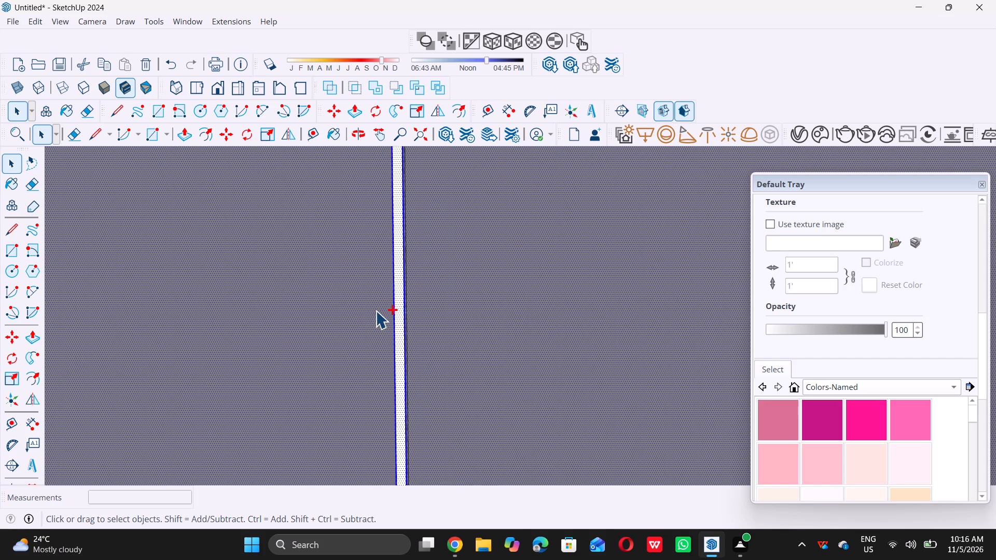
pyautogui.keyDown('ctrl'); pyautogui.scroll(-6, 376, 311); pyautogui.keyUp('ctrl')
pyautogui.keyDown('ctrl'); pyautogui.scroll(14, 427, 402); pyautogui.keyUp('ctrl')
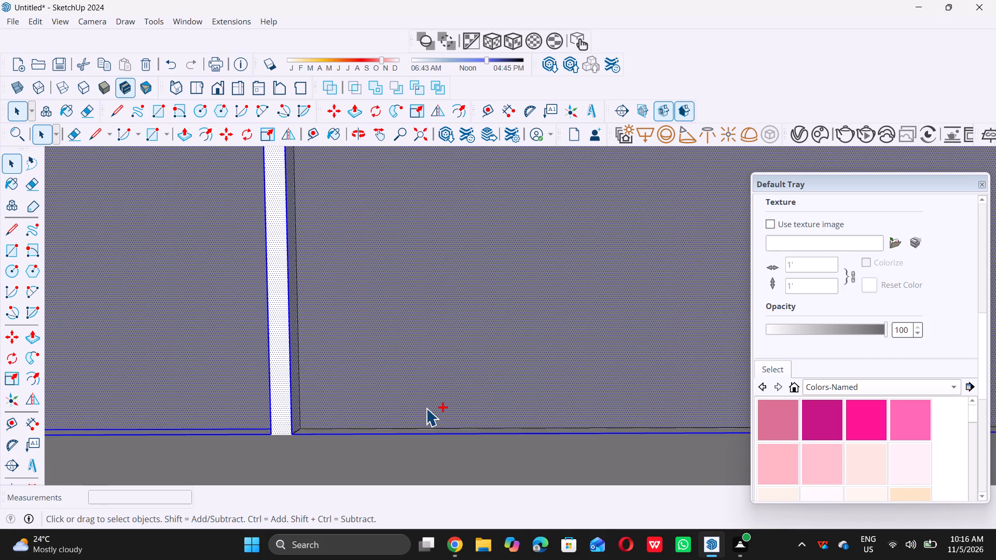
pyautogui.keyDown('ctrl'); pyautogui.scroll(6, 426, 408); pyautogui.keyUp('ctrl')
pyautogui.keyDown('ctrl'); pyautogui.scroll(-16, 426, 408); pyautogui.keyUp('ctrl')
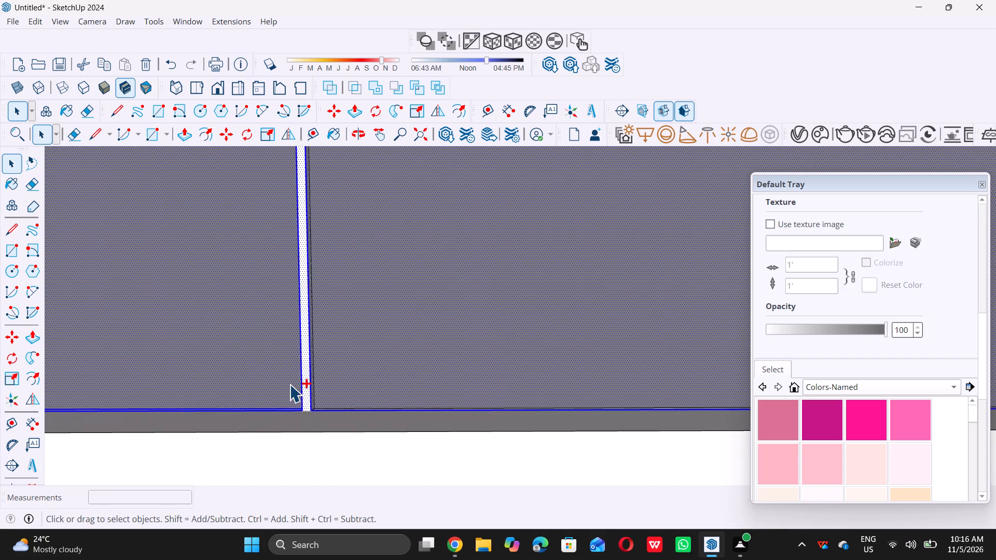
pyautogui.keyDown('ctrl'); pyautogui.scroll(-15, 289, 384); pyautogui.keyUp('ctrl')
pyautogui.keyDown('ctrl'); pyautogui.scroll(2, 623, 338); pyautogui.keyUp('ctrl')
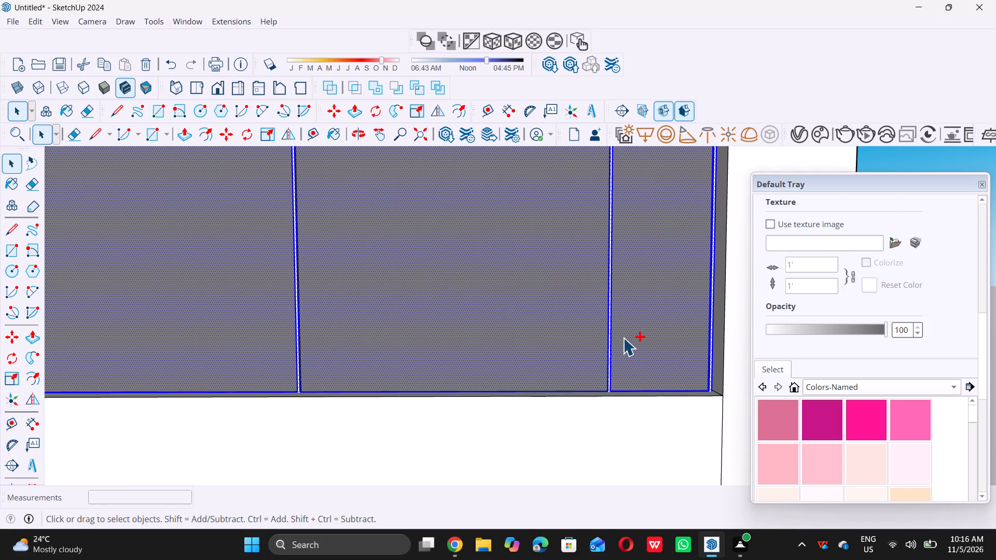
pyautogui.keyDown('ctrl'); pyautogui.scroll(14, 623, 338); pyautogui.keyUp('ctrl')
pyautogui.keyDown('ctrl'); pyautogui.scroll(-16, 592, 375); pyautogui.keyUp('ctrl')
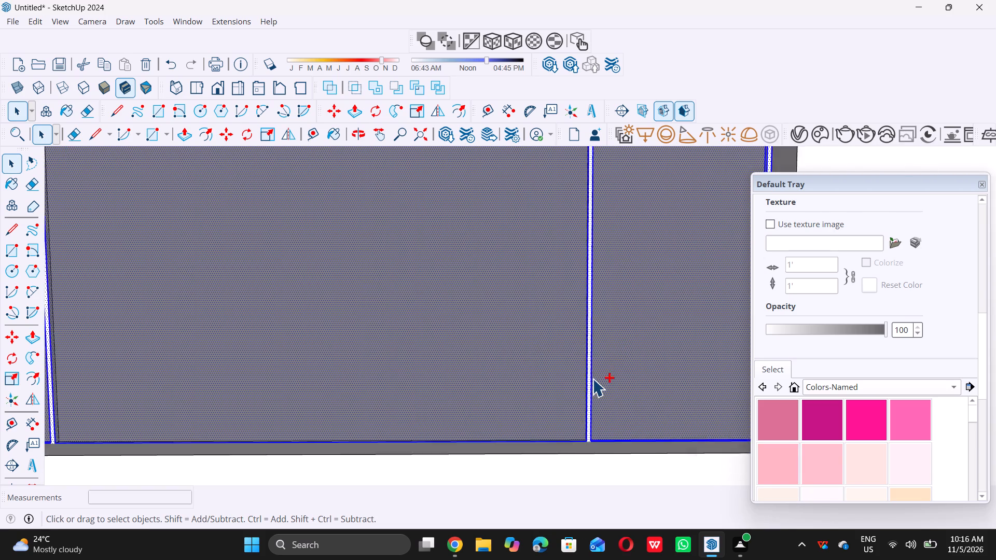
pyautogui.keyDown('ctrl'); pyautogui.scroll(-15, 592, 379); pyautogui.keyUp('ctrl')
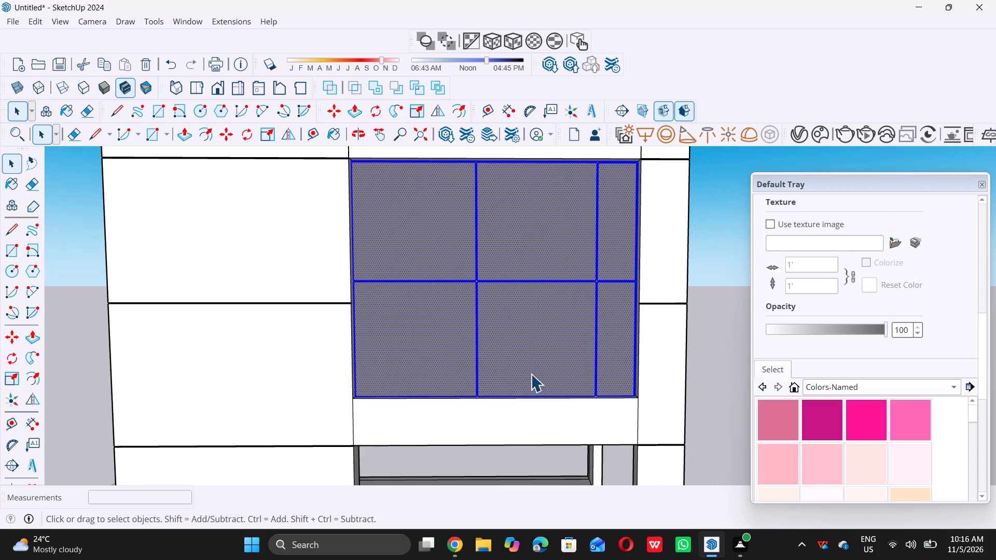
pyautogui.rightClick(501, 343)
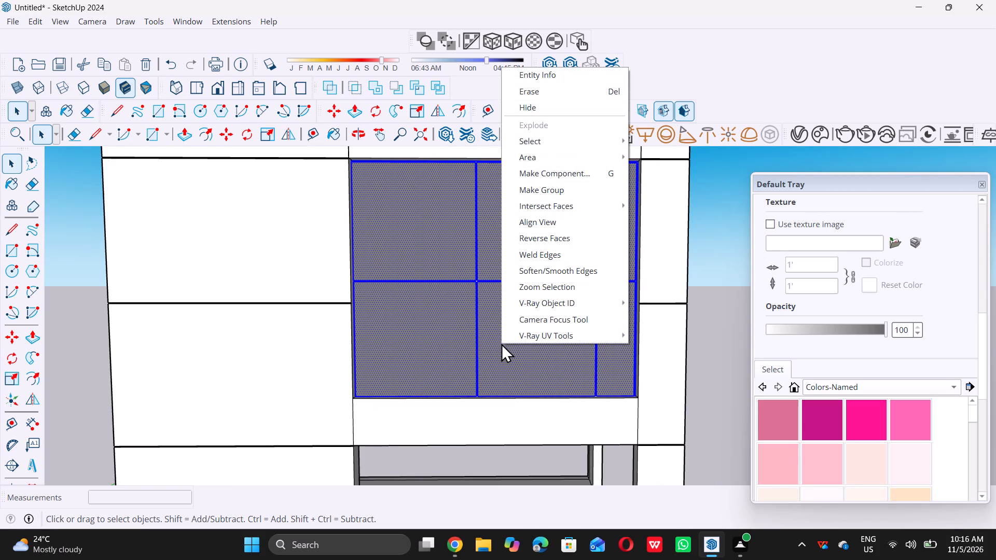
pyautogui.click(519, 192)
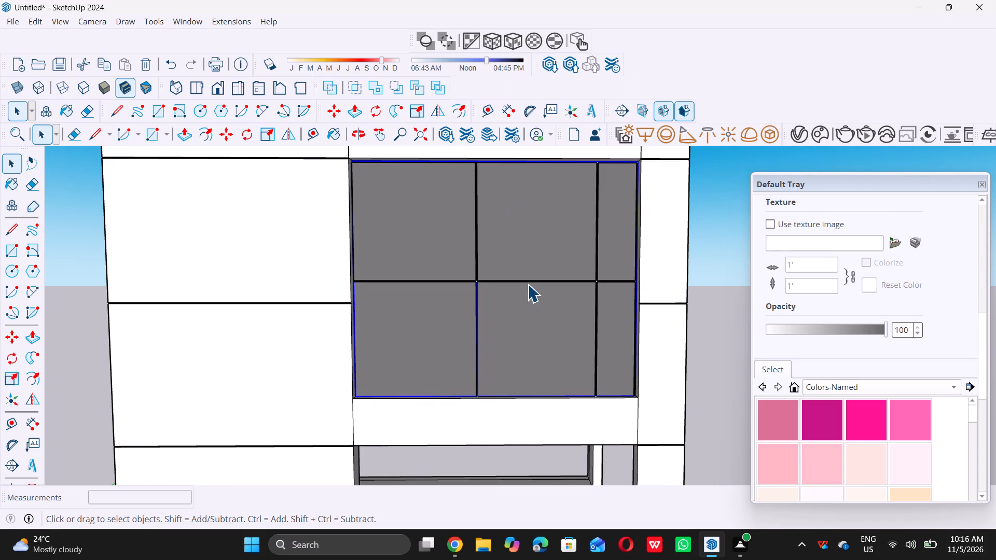
pyautogui.moveTo(528, 284); pyautogui.dragTo(499, 300, button='middle')
pyautogui.doubleClick(509, 295)
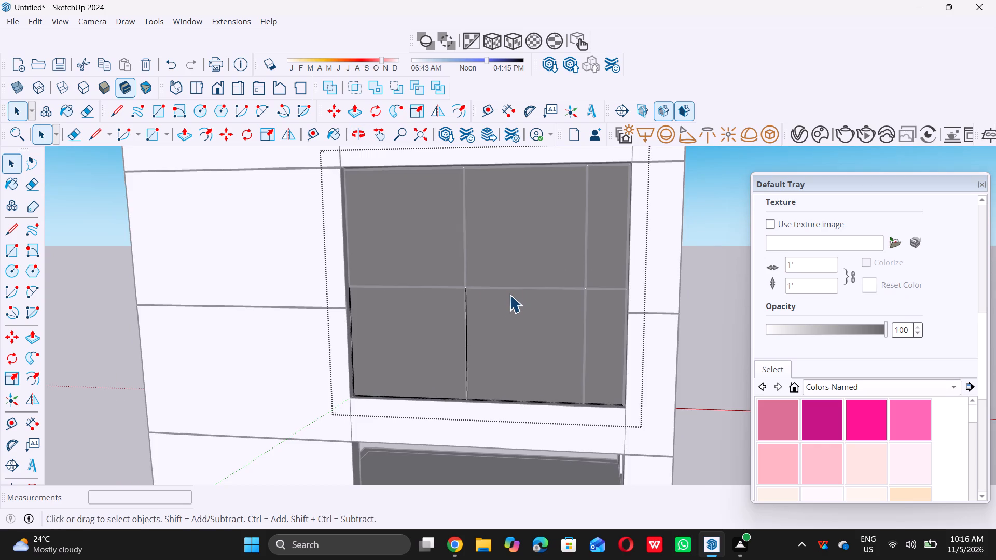
pyautogui.doubleClick(65, 359)
# Copy the window group 10' 11 1/2" up from its lower corner into the matching corner of the opening above.
pyautogui.scroll(3, 476, 294)
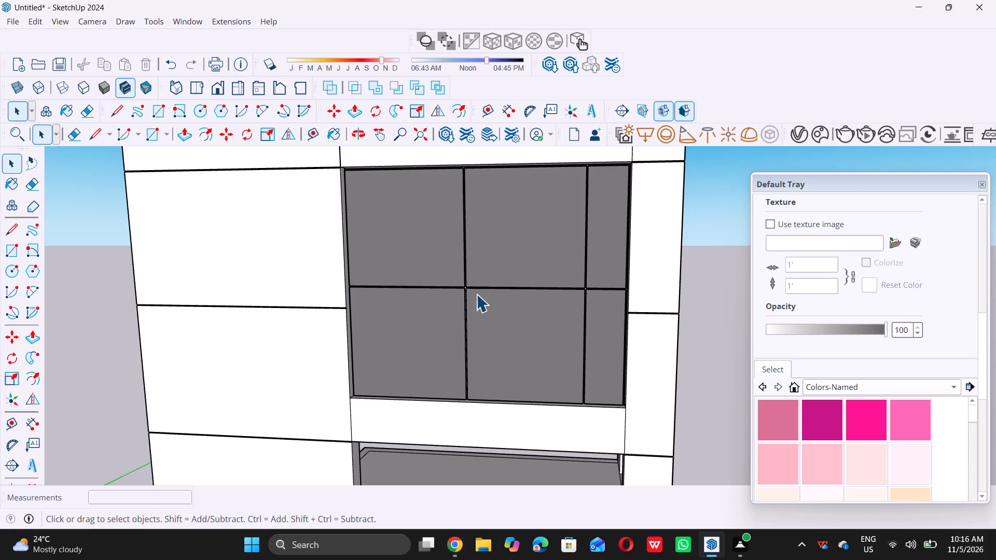
pyautogui.scroll(8, 476, 294)
pyautogui.scroll(-10, 480, 283)
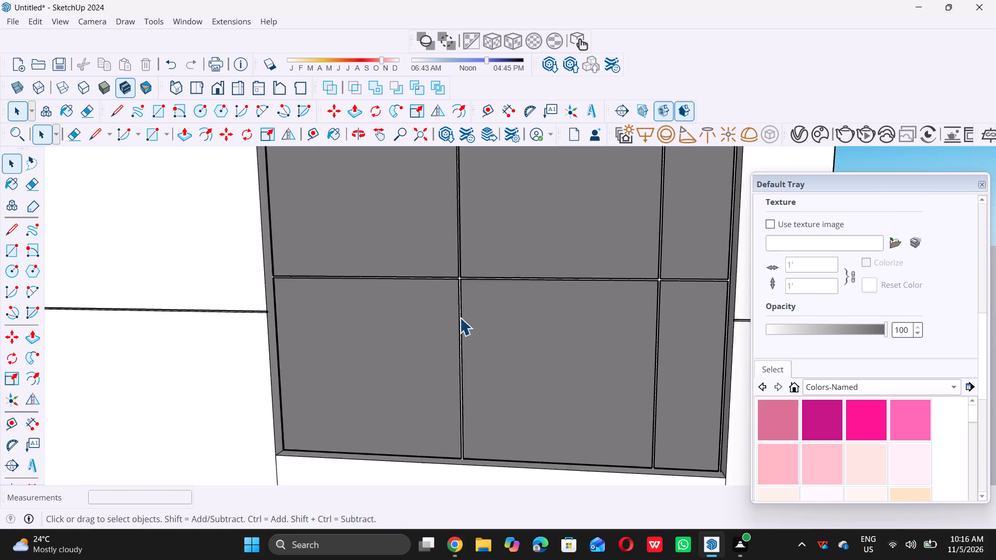
pyautogui.scroll(-1, 444, 323)
pyautogui.press('m')
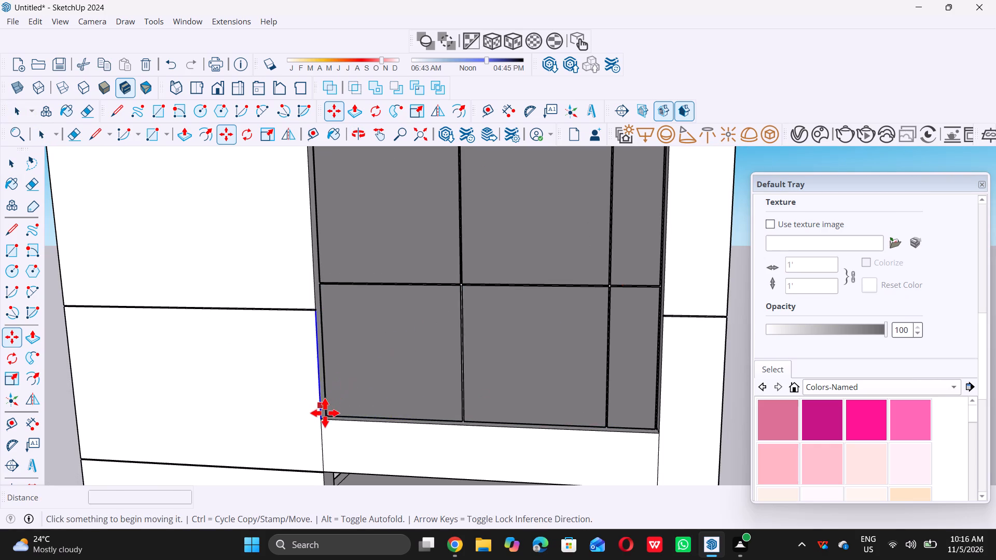
pyautogui.doubleClick(325, 414)
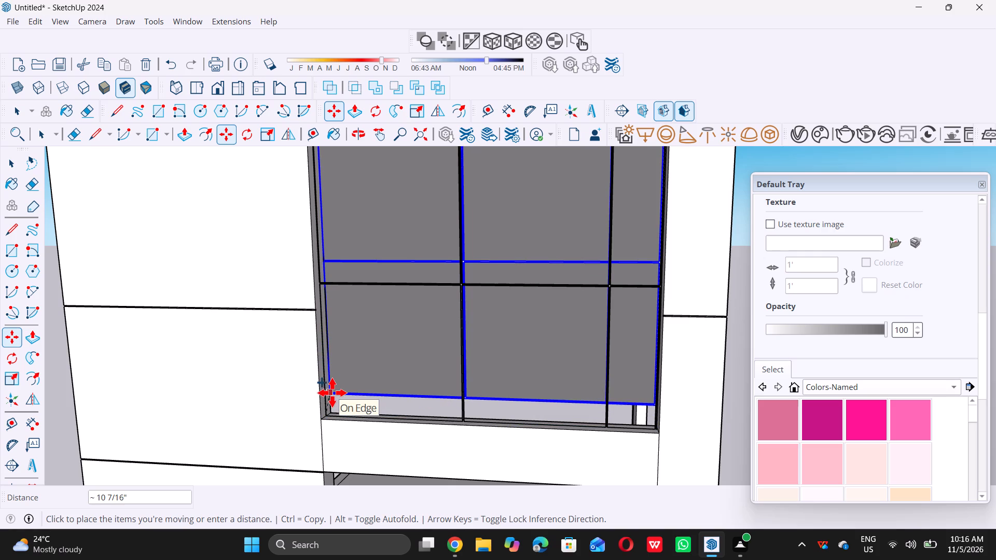
pyautogui.scroll(-6, 328, 317)
pyautogui.scroll(1, 341, 337)
pyautogui.scroll(-10, 351, 351)
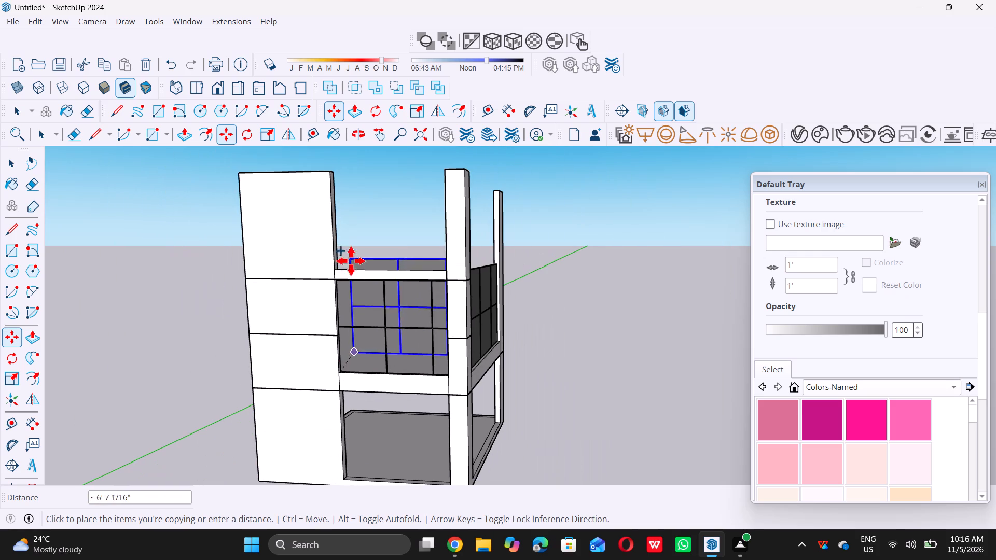
pyautogui.moveTo(337, 248); pyautogui.dragTo(354, 293, button='middle')
pyautogui.scroll(11, 355, 294)
pyautogui.scroll(5, 320, 267)
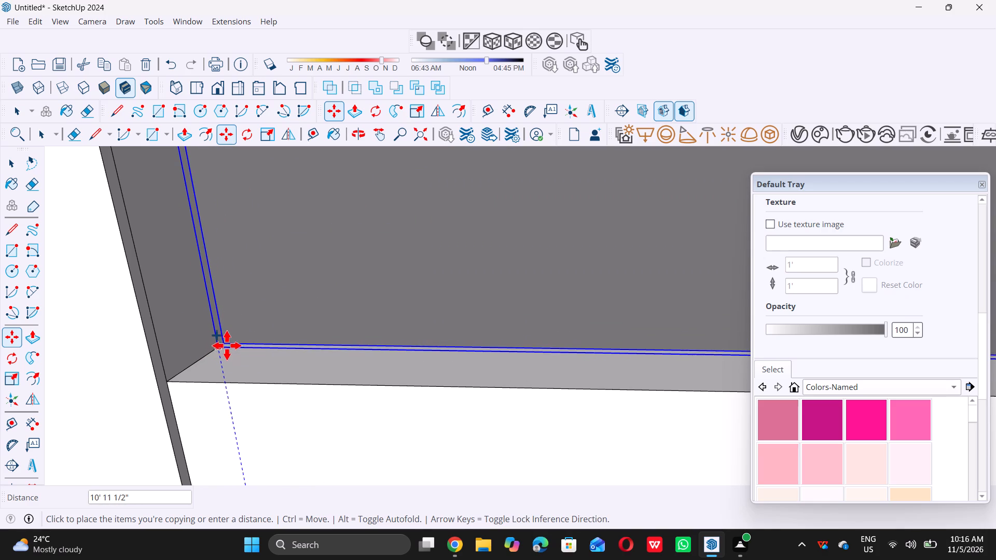
pyautogui.click(227, 342)
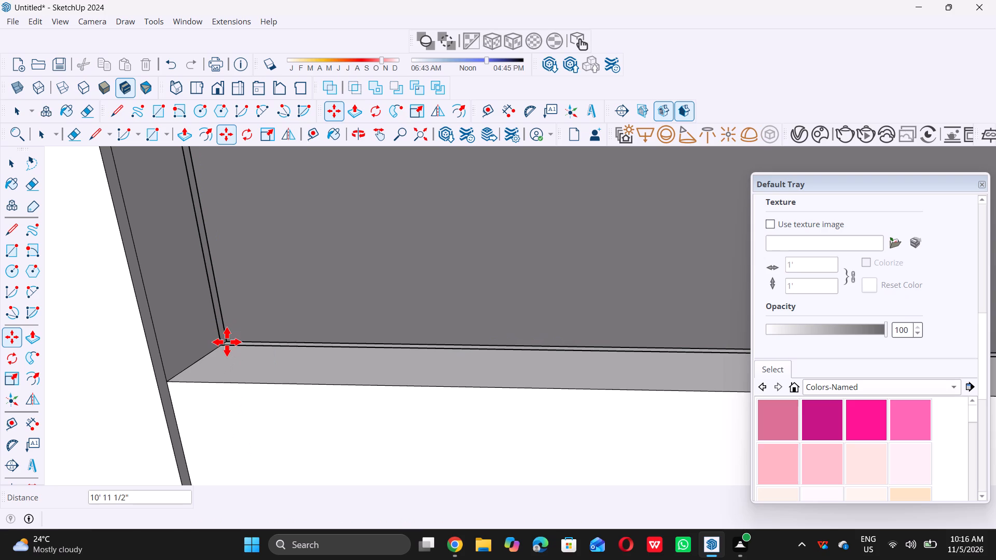
pyautogui.press('space')
# Examine the stacked window panels beside the solid wall and the adjacent side's panel from several angles around the building.
pyautogui.scroll(-20, 227, 342)
pyautogui.scroll(-1, 227, 342)
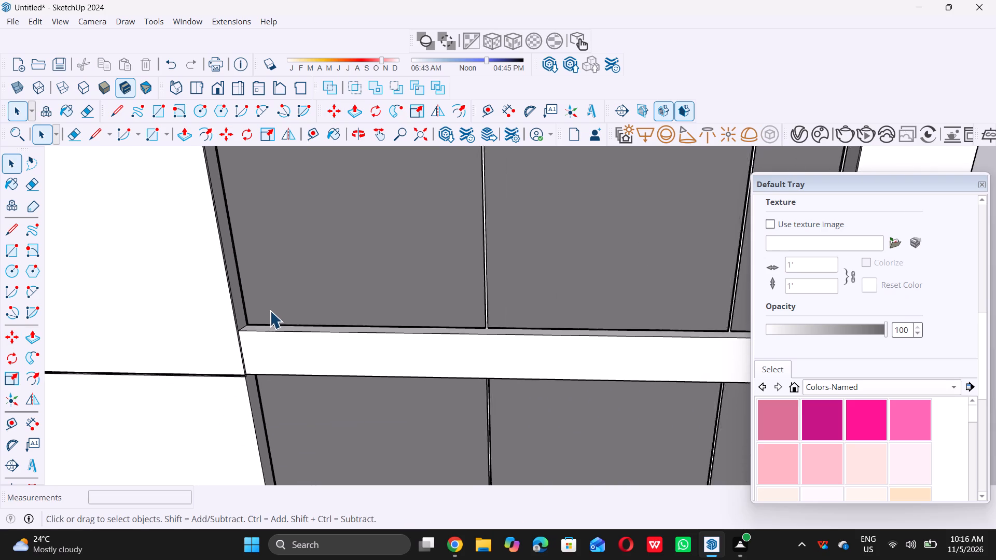
pyautogui.scroll(-11, 270, 311)
pyautogui.scroll(-6, 393, 342)
pyautogui.moveTo(516, 305); pyautogui.dragTo(120, 361, button='middle')
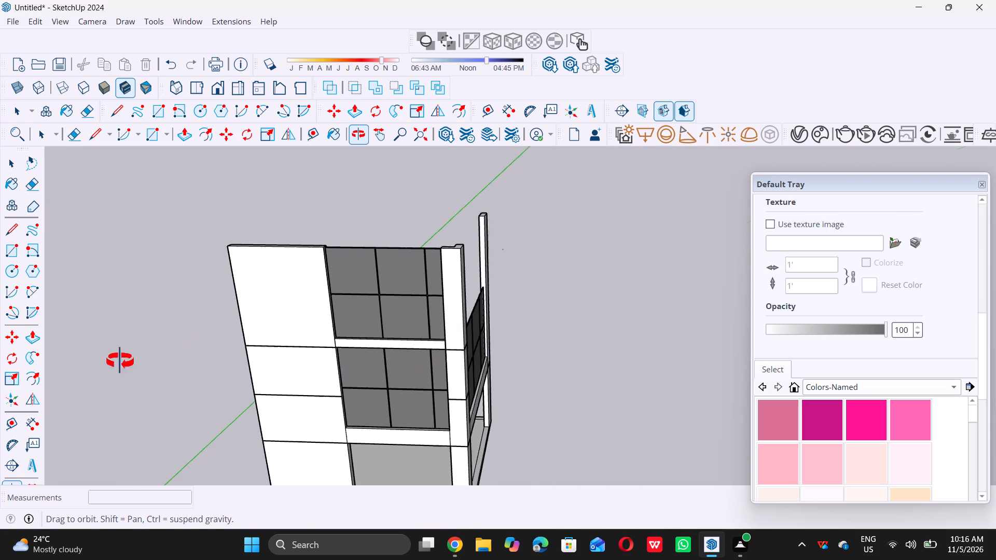
pyautogui.moveTo(120, 361); pyautogui.dragTo(0, 370, button='middle')
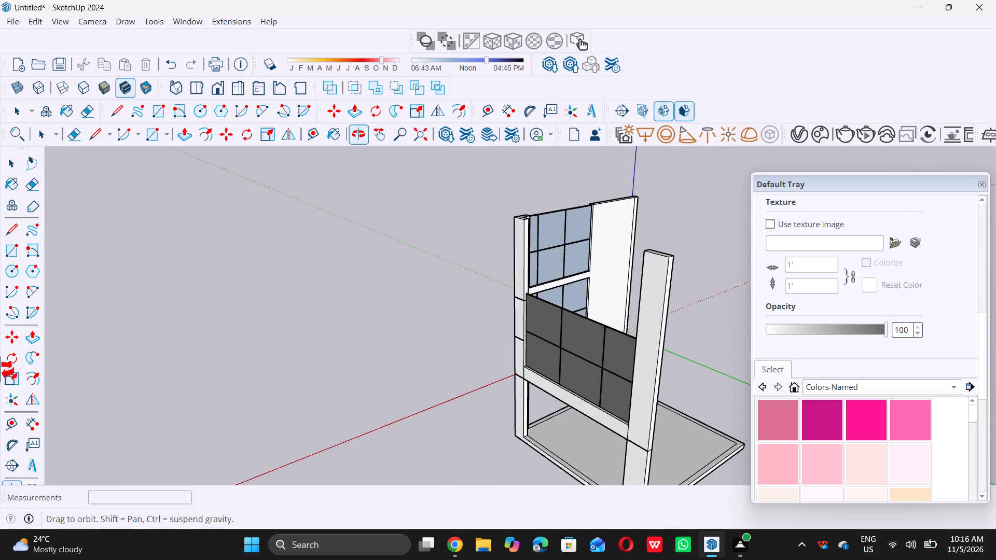
pyautogui.moveTo(0, 370); pyautogui.dragTo(0, 372, button='middle')
pyautogui.middleClick(0, 373)
pyautogui.moveTo(204, 310); pyautogui.dragTo(667, 328, button='middle')
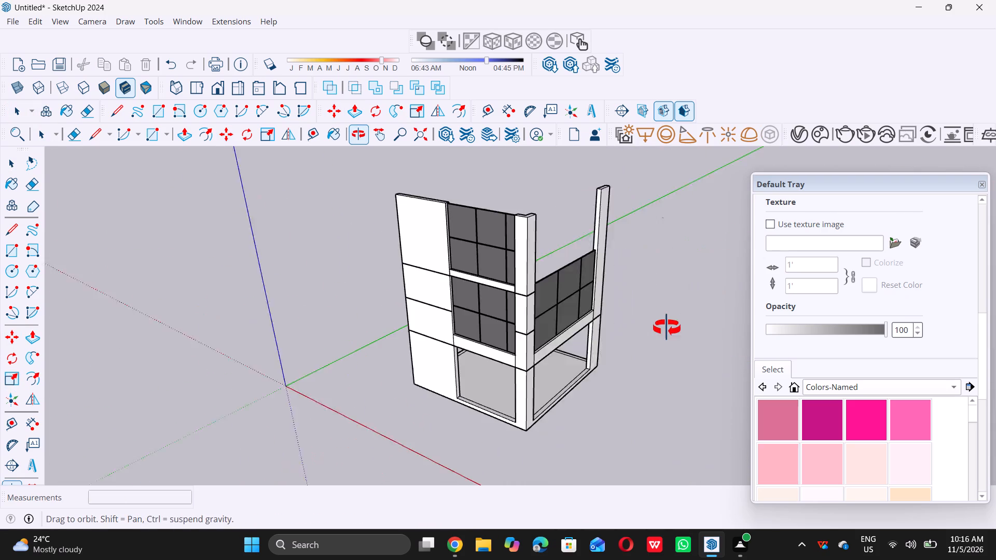
# Examine the stacked window panels, solid wall and open adjacent side from several angles around the building.
pyautogui.moveTo(667, 328); pyautogui.dragTo(650, 333, button='middle')
pyautogui.middleClick(411, 407)
pyautogui.moveTo(412, 407); pyautogui.dragTo(468, 336, button='middle')
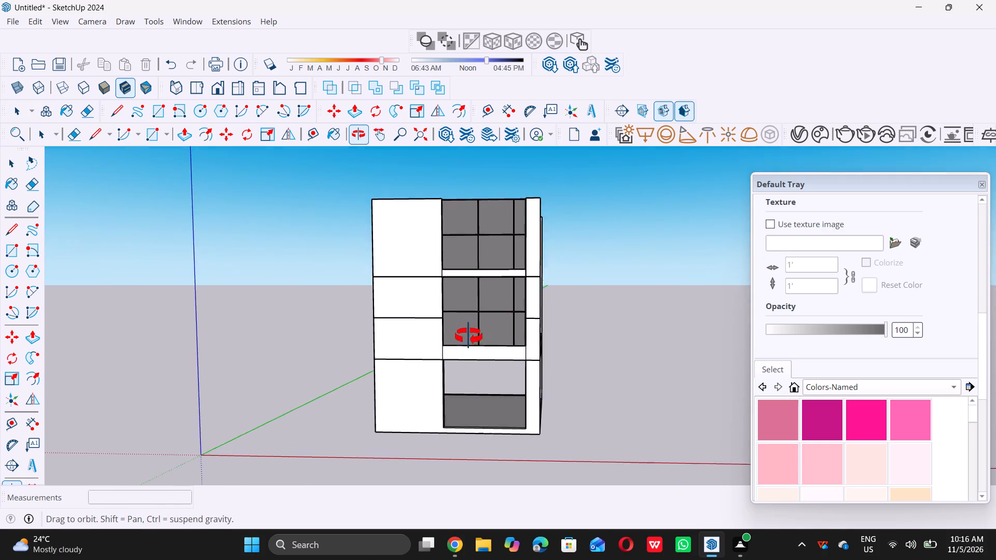
pyautogui.moveTo(468, 336); pyautogui.dragTo(98, 395, button='middle')
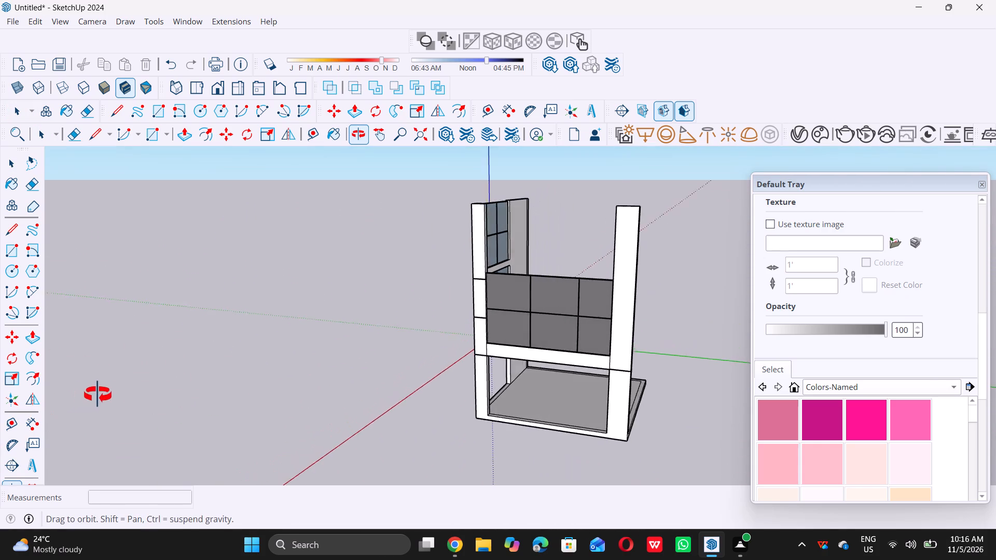
pyautogui.moveTo(98, 395); pyautogui.dragTo(144, 396, button='middle')
pyautogui.moveTo(224, 437); pyautogui.dragTo(204, 377, button='middle')
pyautogui.middleClick(203, 377)
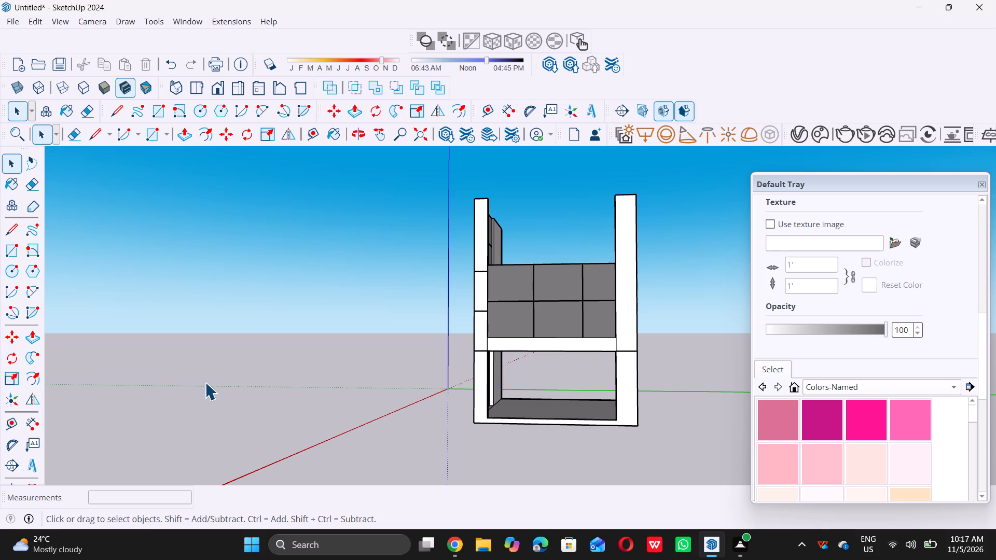
pyautogui.scroll(-6, 212, 384)
pyautogui.moveTo(291, 352); pyautogui.dragTo(292, 351, button='middle')
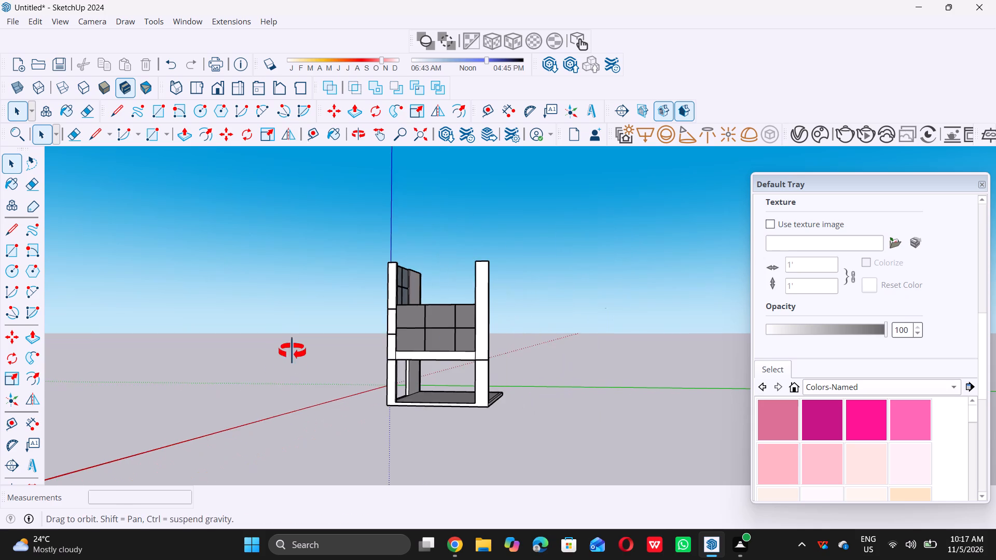
pyautogui.moveTo(292, 351); pyautogui.dragTo(637, 346, button='middle')
pyautogui.moveTo(380, 279); pyautogui.dragTo(427, 302, button='middle')
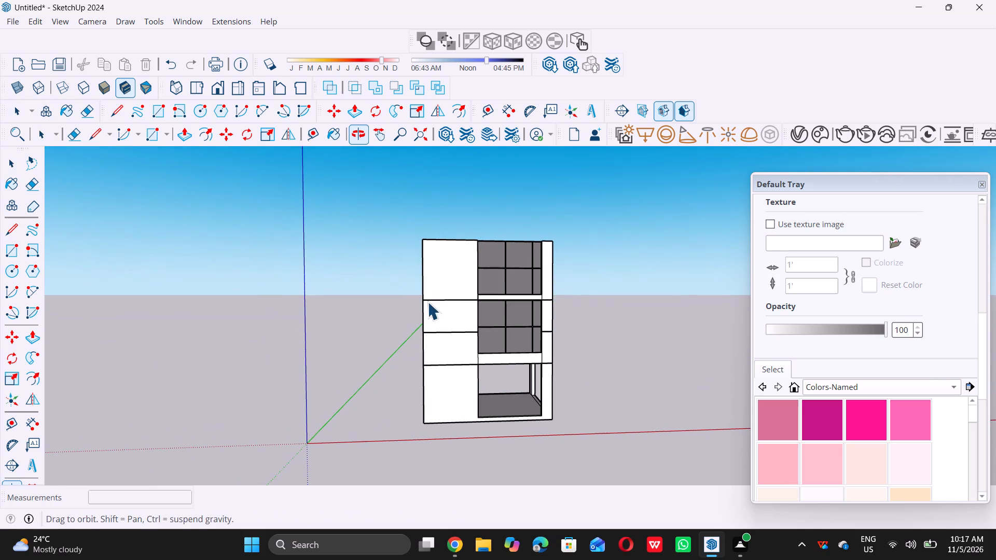
# Draw two lines across the solid wall's side reveal, from the top and bottom corners of the upper window's middle joint strip to the wall's front edge.
pyautogui.scroll(6, 449, 277)
pyautogui.moveTo(465, 272); pyautogui.dragTo(440, 309, button='middle')
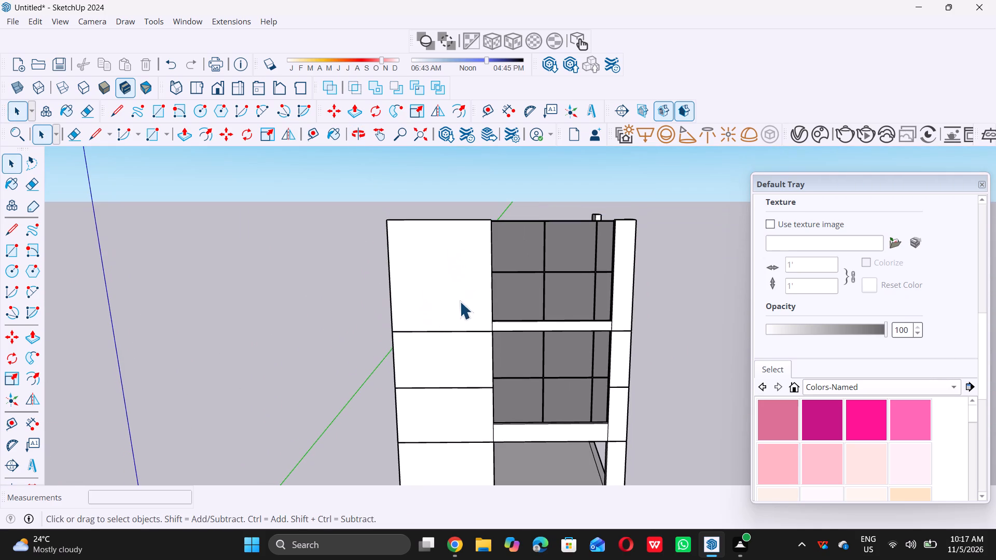
pyautogui.moveTo(477, 295); pyautogui.dragTo(475, 283, button='middle')
pyautogui.scroll(6, 475, 277)
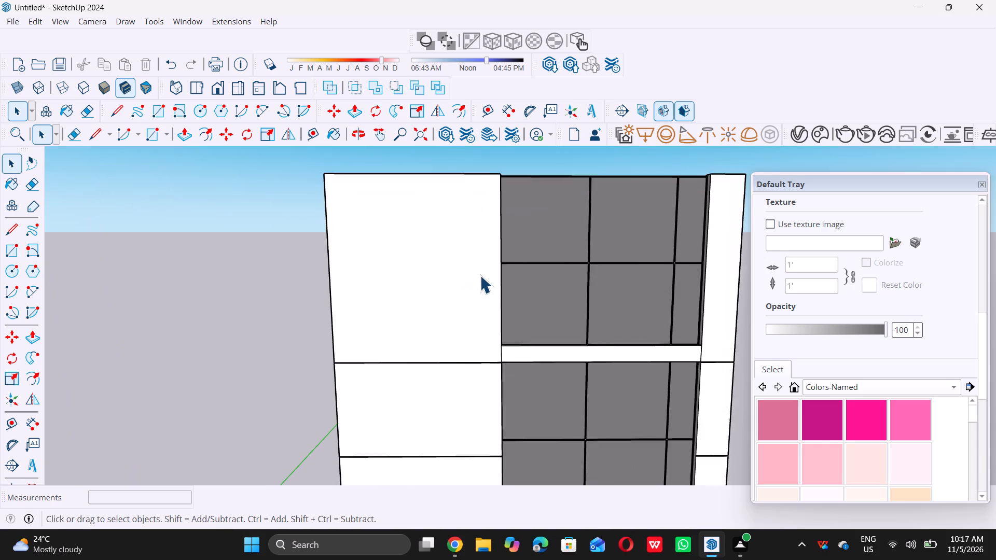
pyautogui.scroll(9, 494, 262)
pyautogui.moveTo(510, 277); pyautogui.dragTo(476, 291, button='middle')
pyautogui.scroll(6, 439, 298)
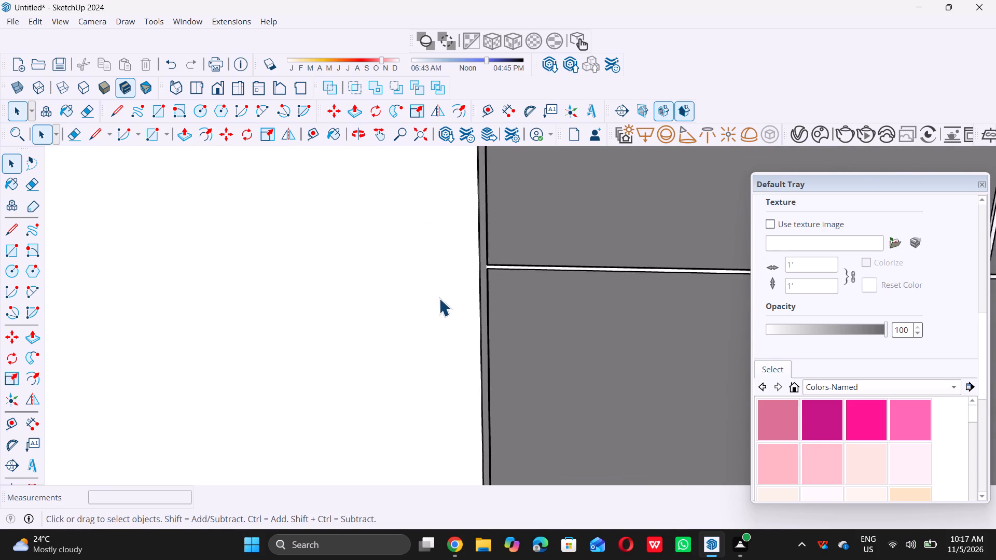
pyautogui.scroll(1, 439, 298)
pyautogui.press('l')
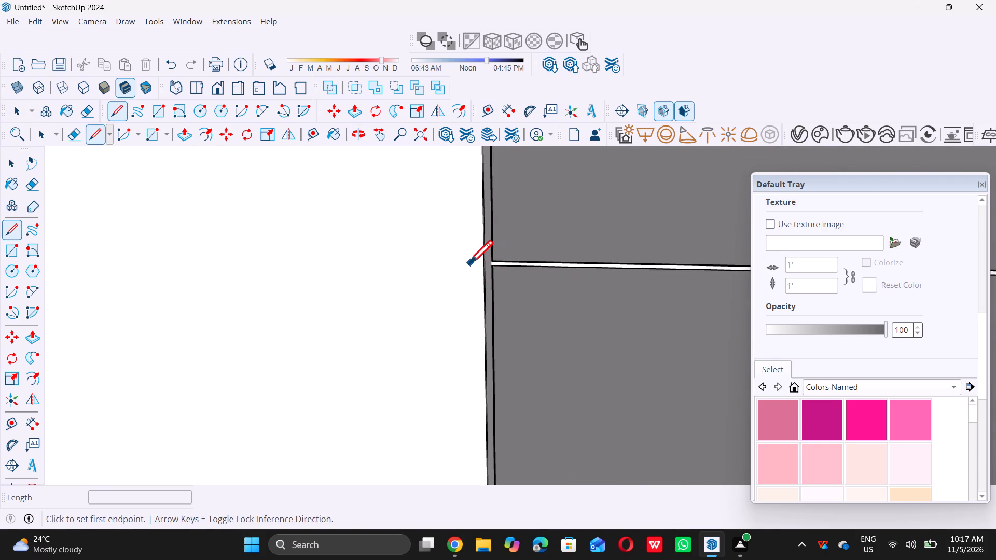
pyautogui.scroll(7, 479, 260)
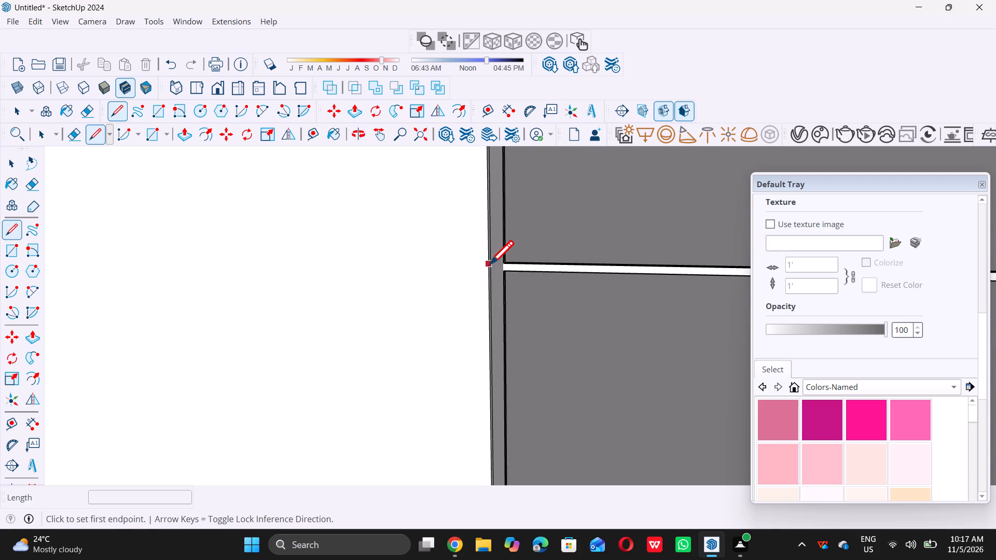
pyautogui.scroll(8, 489, 264)
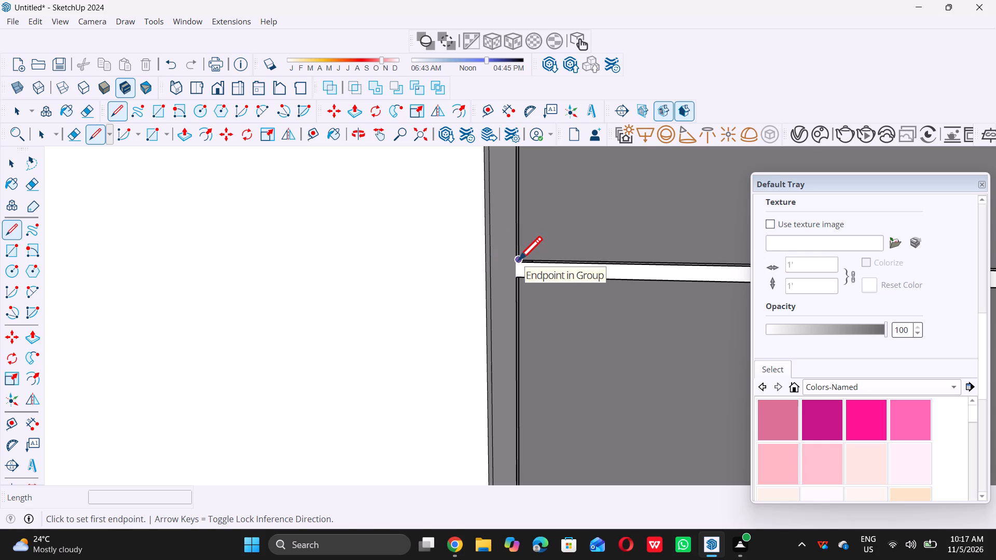
pyautogui.click(518, 260)
pyautogui.moveTo(491, 265); pyautogui.dragTo(472, 268, button='middle')
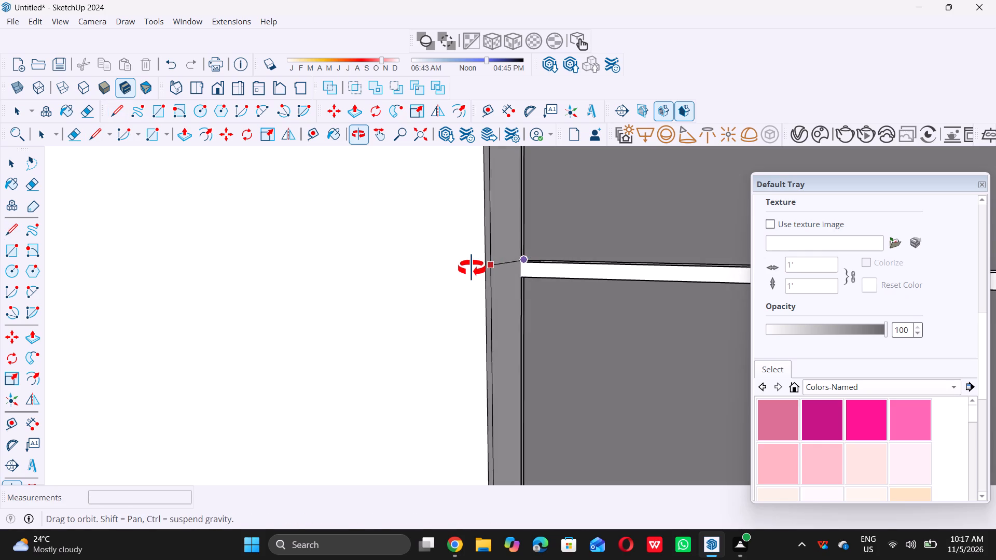
pyautogui.moveTo(472, 268); pyautogui.dragTo(451, 269, button='middle')
pyautogui.middleClick(448, 270)
pyautogui.scroll(1, 448, 270)
pyautogui.moveTo(544, 264); pyautogui.dragTo(431, 277, button='middle')
pyautogui.press('space')
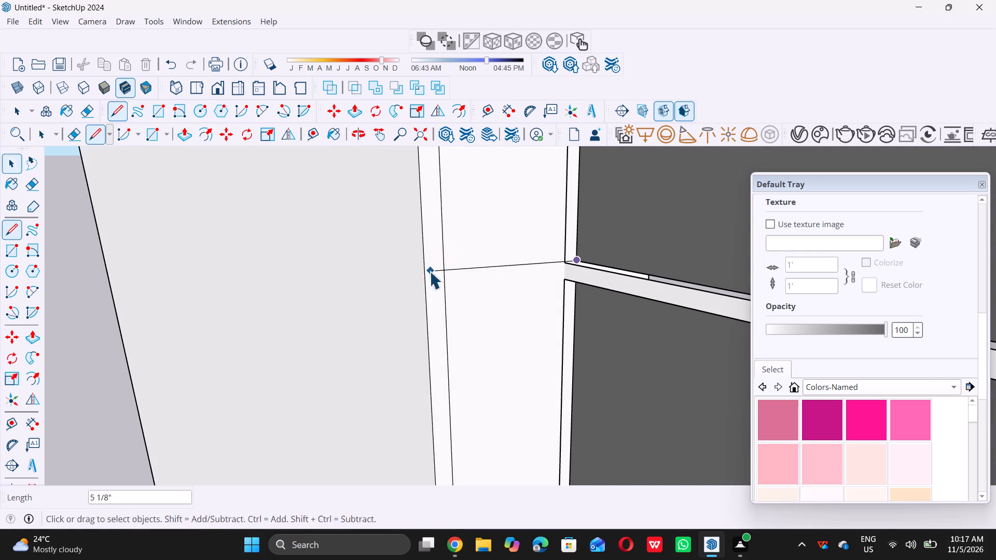
pyautogui.press('l')
pyautogui.doubleClick(564, 263)
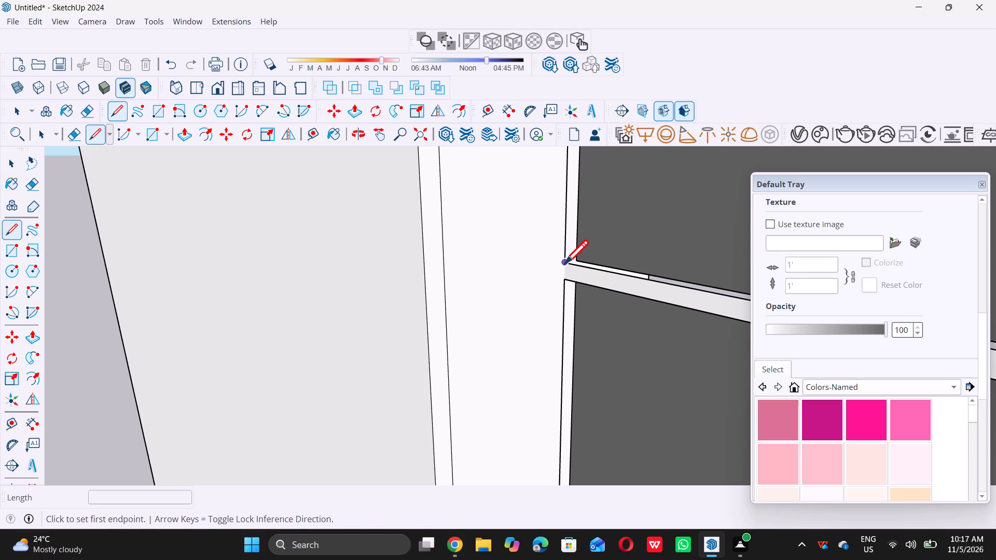
pyautogui.doubleClick(426, 284)
pyautogui.scroll(6, 560, 286)
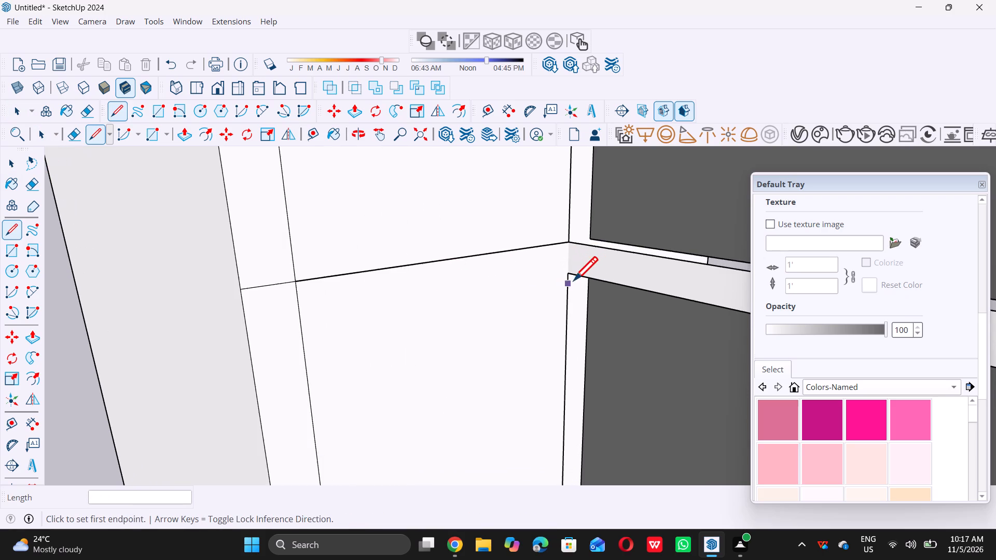
pyautogui.tripleClick(571, 276)
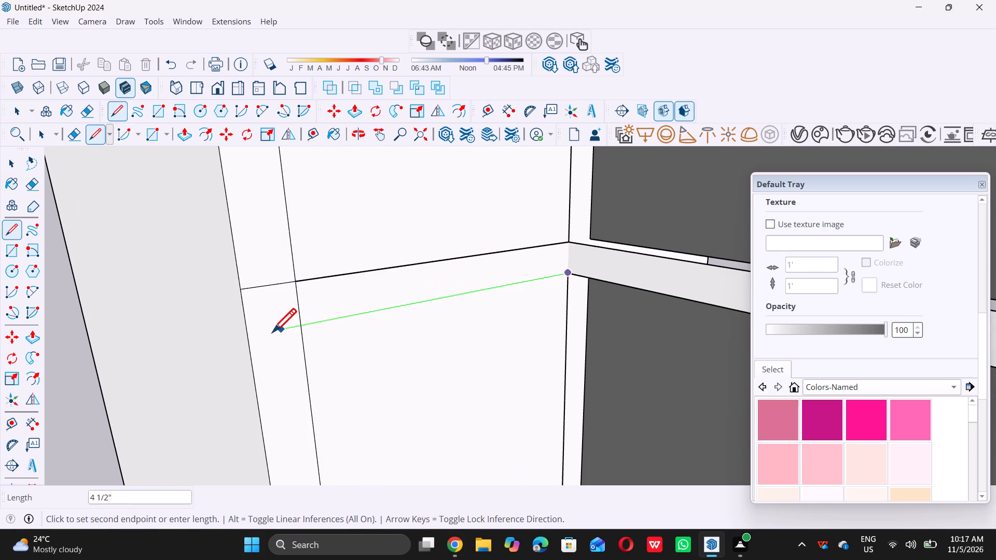
pyautogui.click(248, 336)
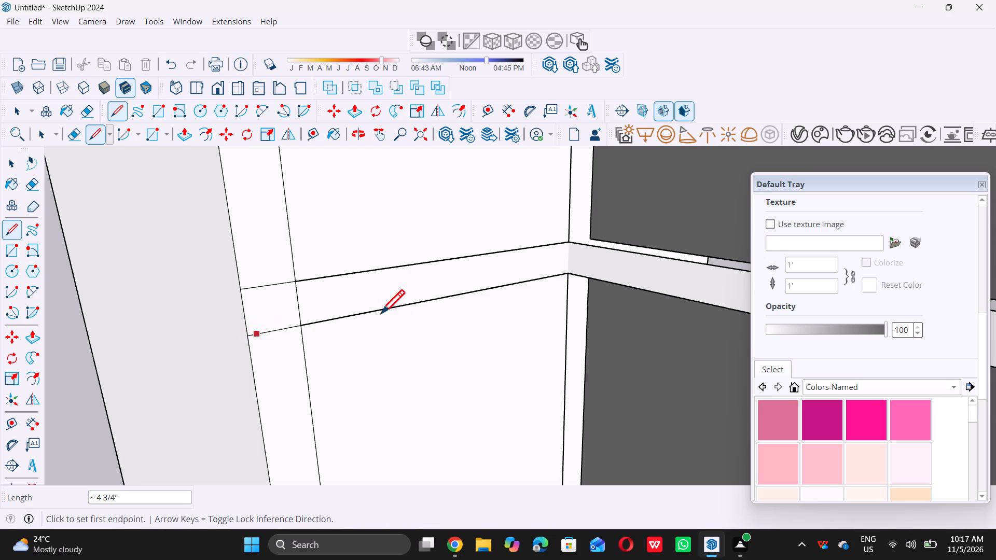
# Draw a 10' line across the solid wall's front face from the upper reveal line's end to the wall's outer edge.
pyautogui.scroll(-20, 388, 312)
pyautogui.scroll(-14, 388, 312)
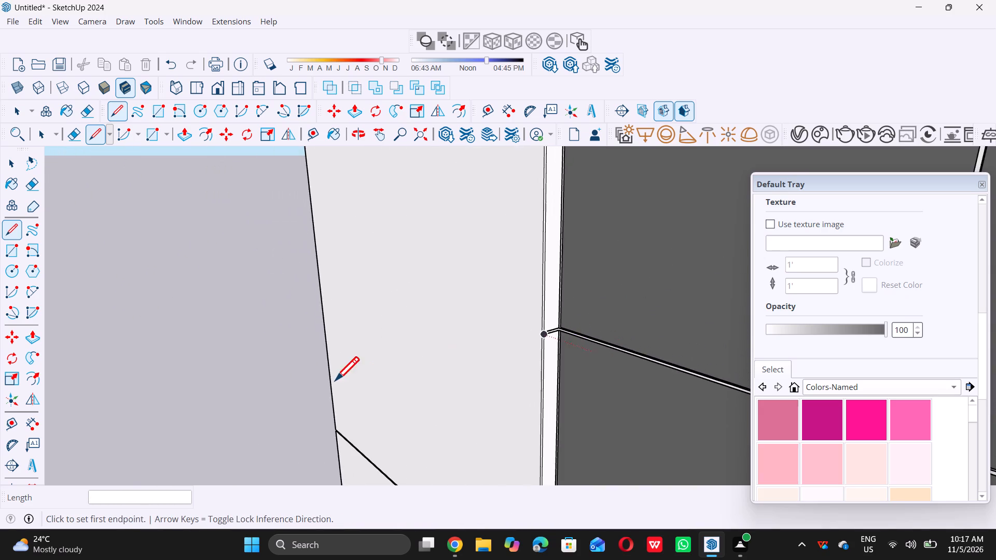
pyautogui.moveTo(332, 381); pyautogui.dragTo(421, 358, button='middle')
pyautogui.scroll(11, 627, 291)
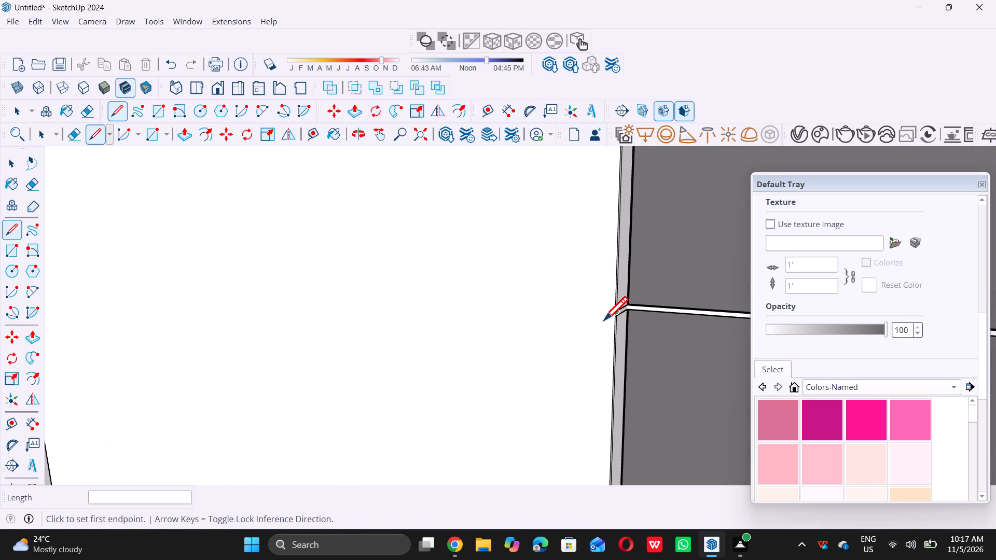
pyautogui.scroll(13, 604, 320)
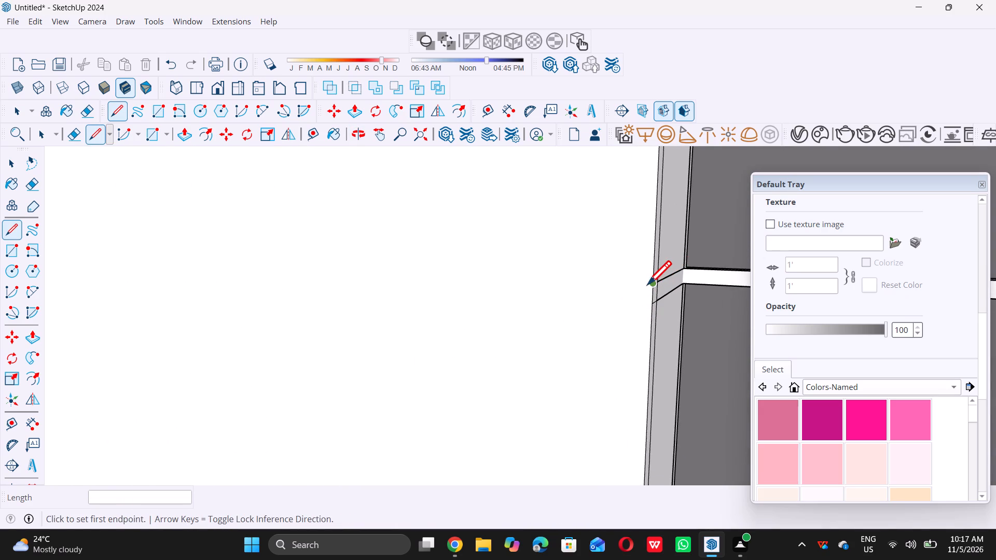
pyautogui.click(654, 284)
pyautogui.scroll(-12, 654, 284)
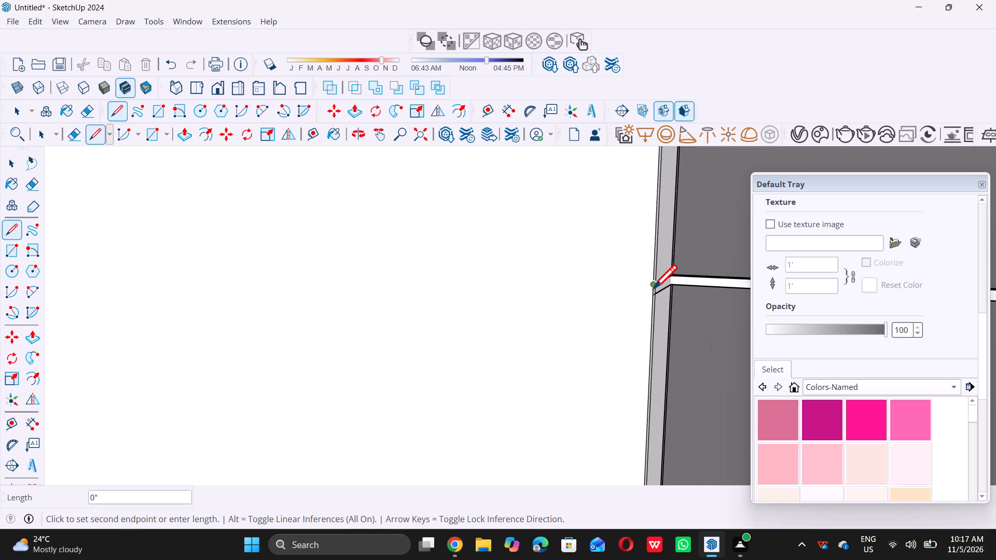
pyautogui.scroll(-14, 653, 288)
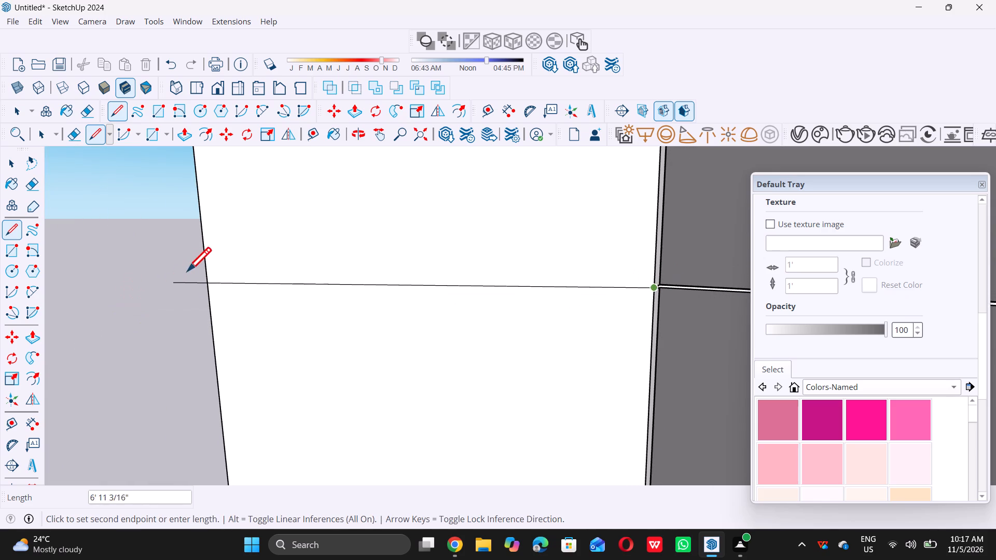
pyautogui.click(206, 259)
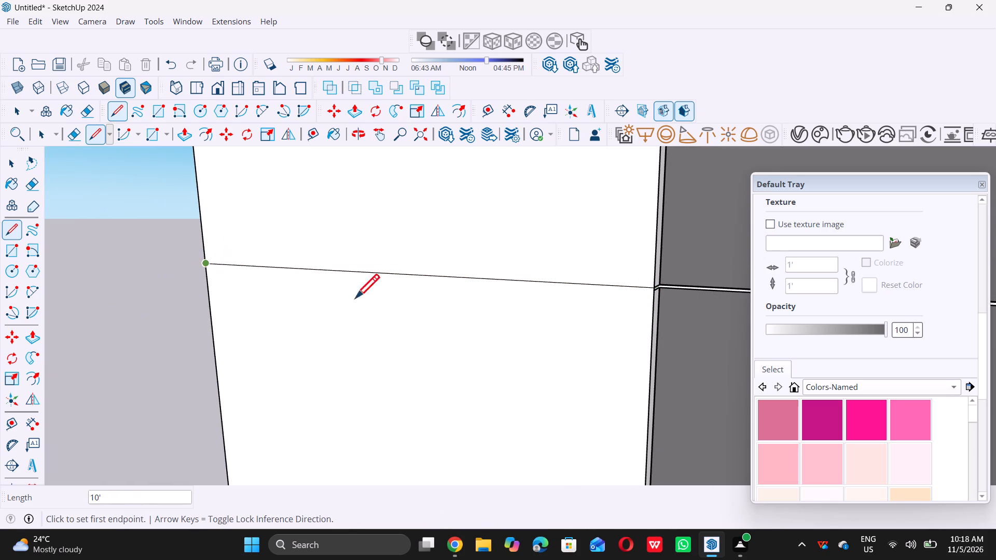
# Draw a second line about 10' long across the solid wall's face from the lower reveal line's end, parallel to the red axis.
pyautogui.scroll(-5, 222, 349)
pyautogui.scroll(5, 424, 338)
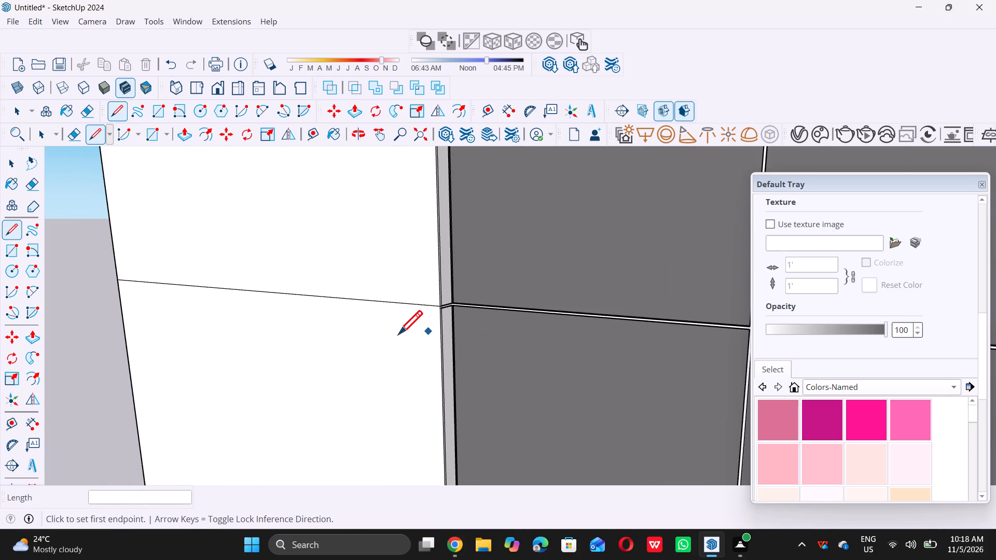
pyautogui.scroll(6, 398, 334)
pyautogui.scroll(15, 446, 303)
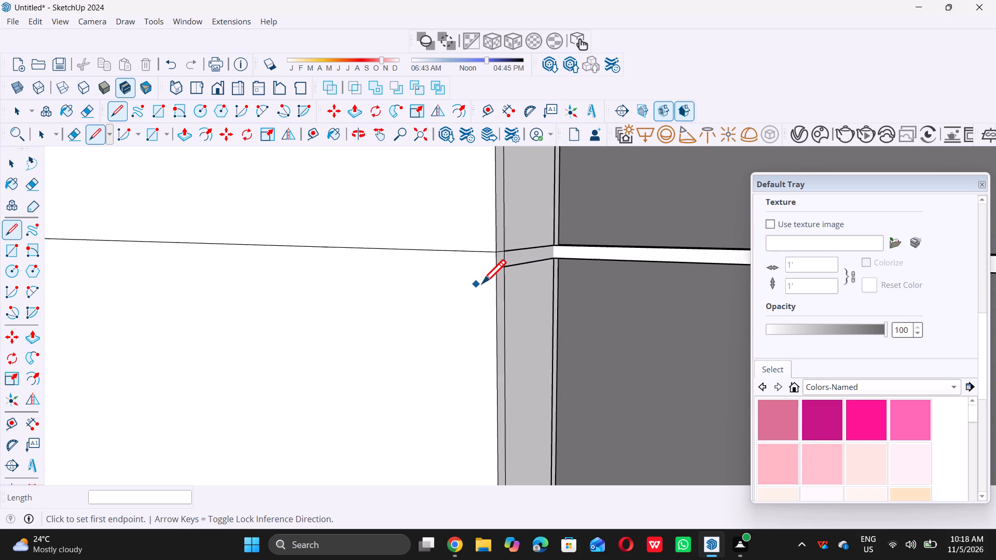
pyautogui.scroll(13, 485, 283)
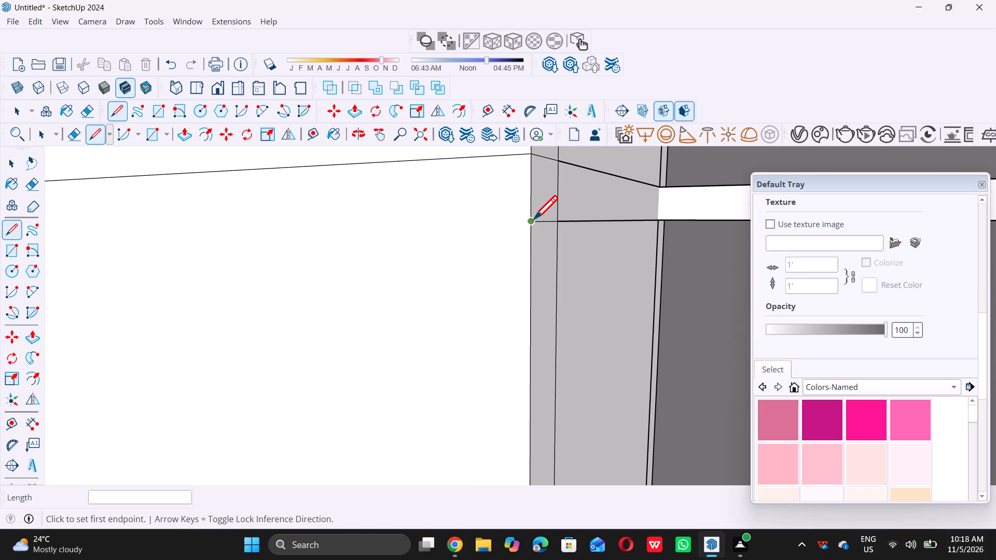
pyautogui.click(534, 224)
pyautogui.scroll(-11, 455, 253)
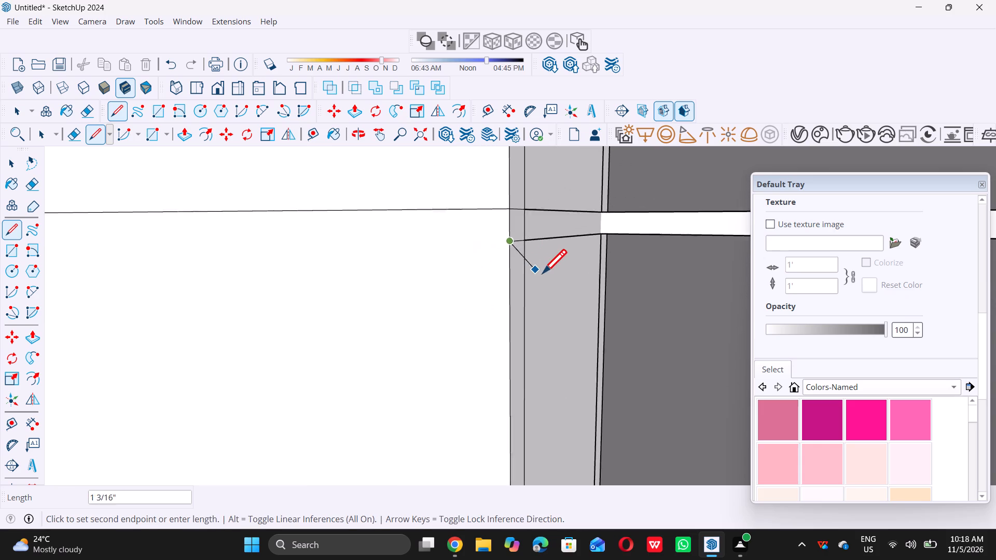
pyautogui.scroll(-20, 543, 273)
pyautogui.scroll(-9, 543, 273)
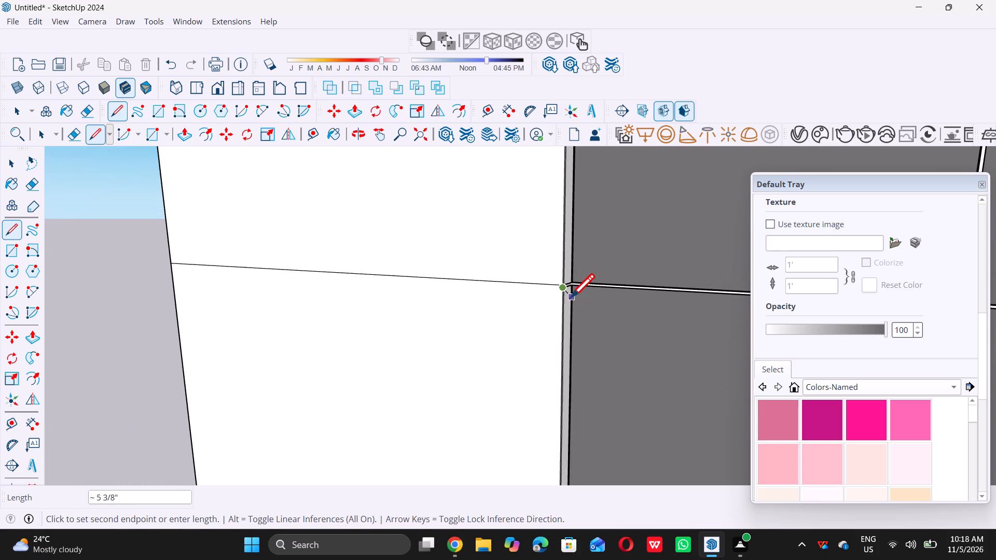
pyautogui.scroll(-8, 573, 294)
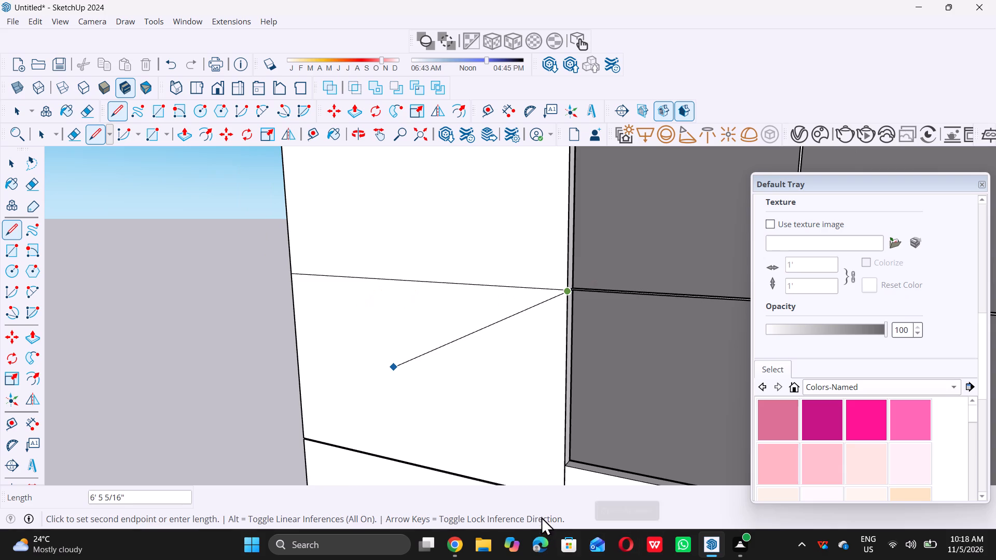
pyautogui.scroll(5, 286, 292)
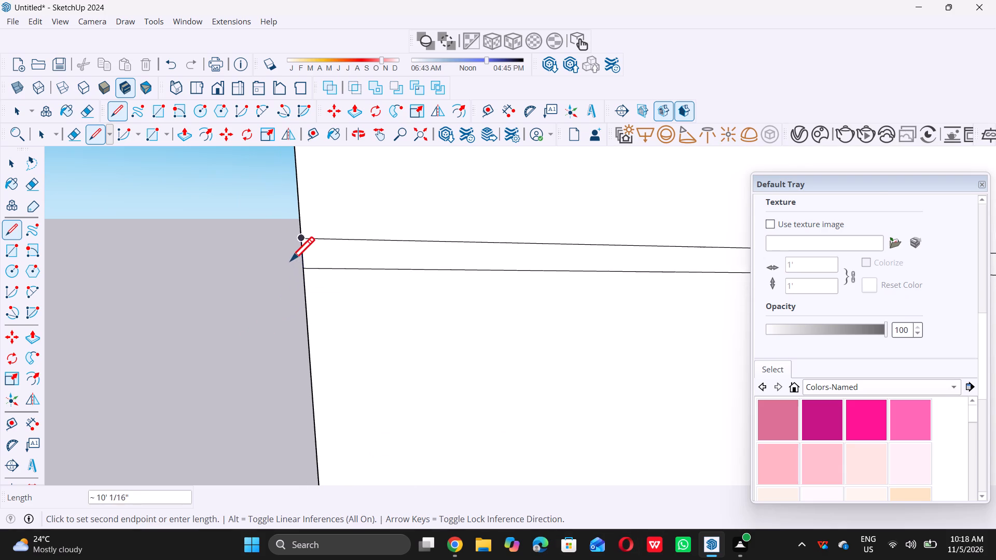
pyautogui.scroll(4, 296, 251)
pyautogui.scroll(-5, 299, 252)
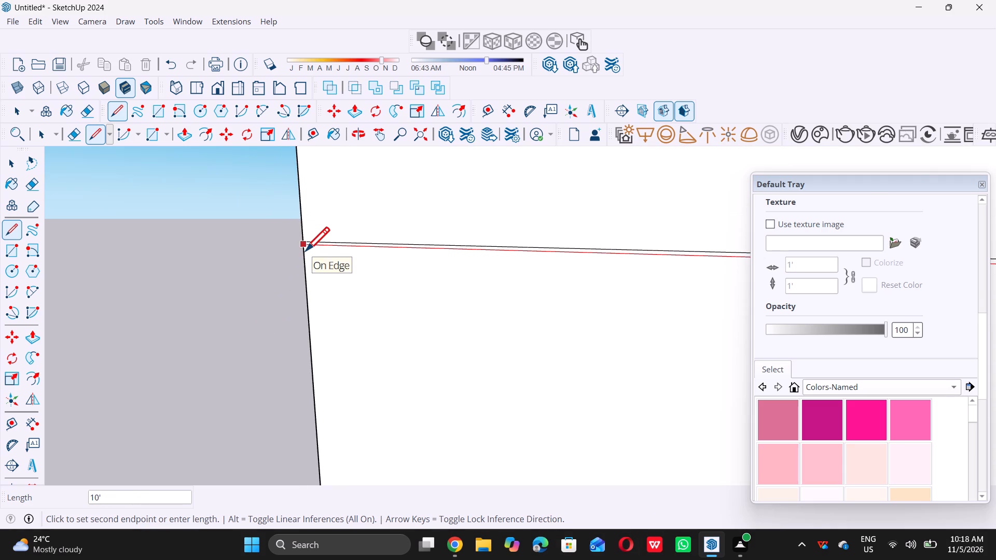
pyautogui.scroll(16, 306, 250)
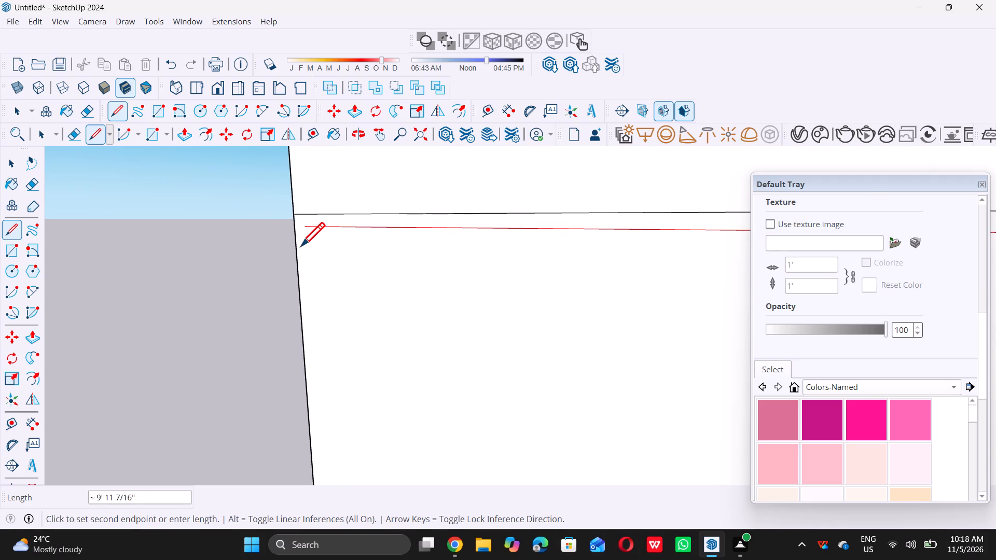
pyautogui.click(294, 229)
# Draw two lines across the column's side reveal, from the top and bottom of the upper window's middle joint strip to the column's front edge.
pyautogui.scroll(-3, 251, 285)
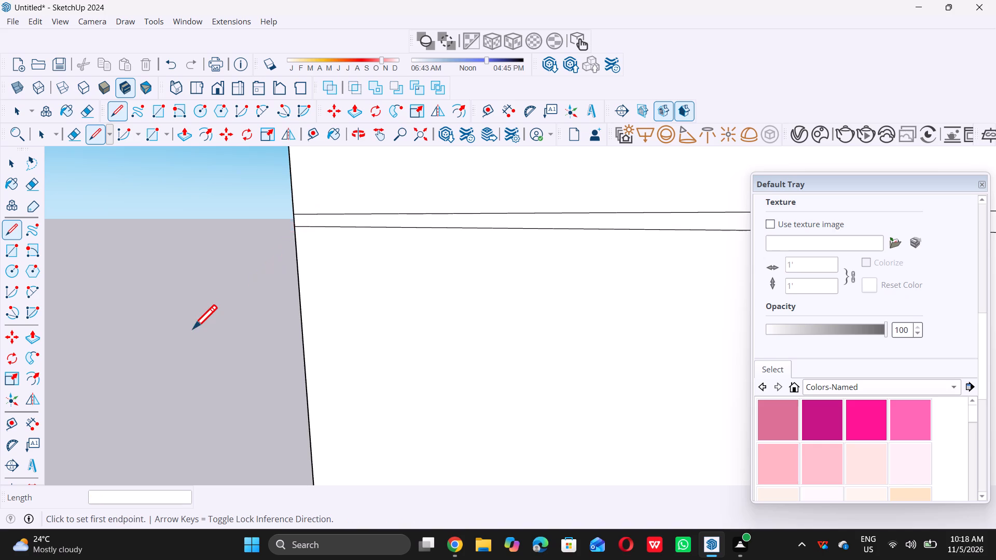
pyautogui.scroll(-20, 193, 328)
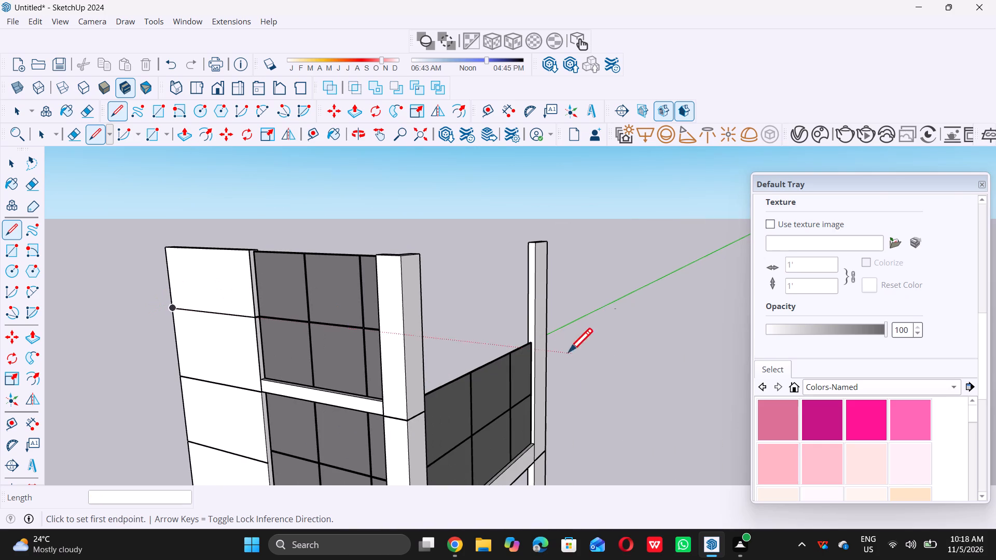
pyautogui.scroll(5, 392, 334)
pyautogui.moveTo(364, 348); pyautogui.dragTo(543, 332, button='middle')
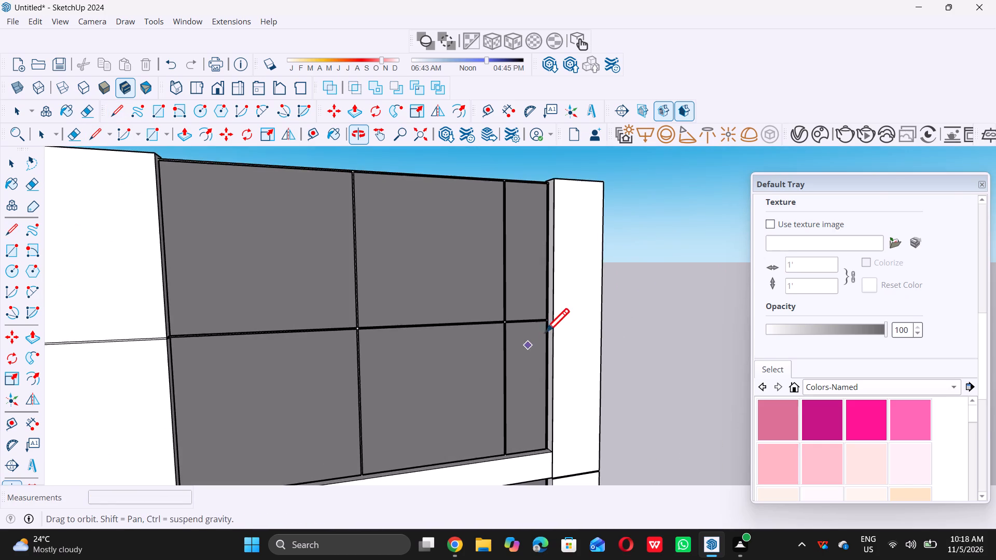
pyautogui.scroll(20, 558, 321)
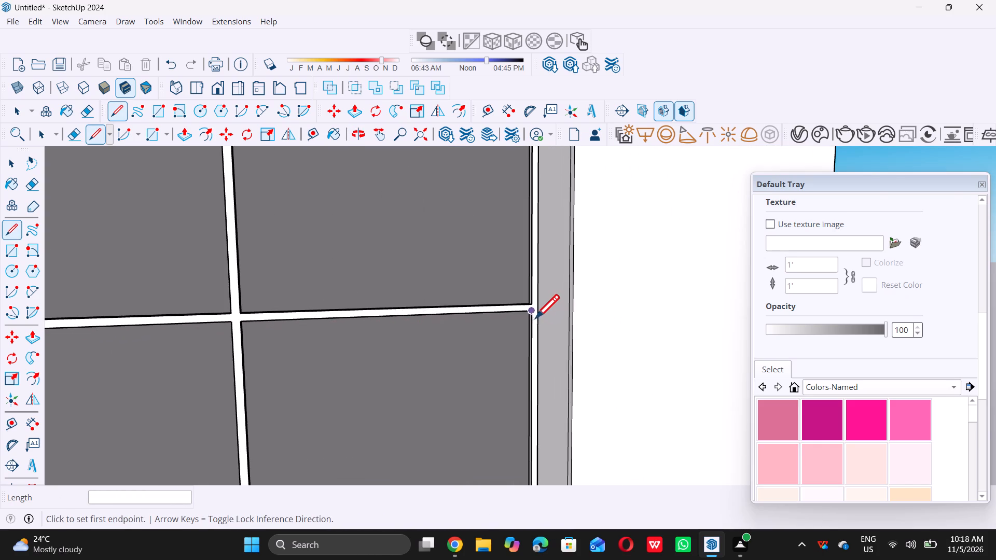
pyautogui.scroll(6, 538, 320)
pyautogui.click(541, 293)
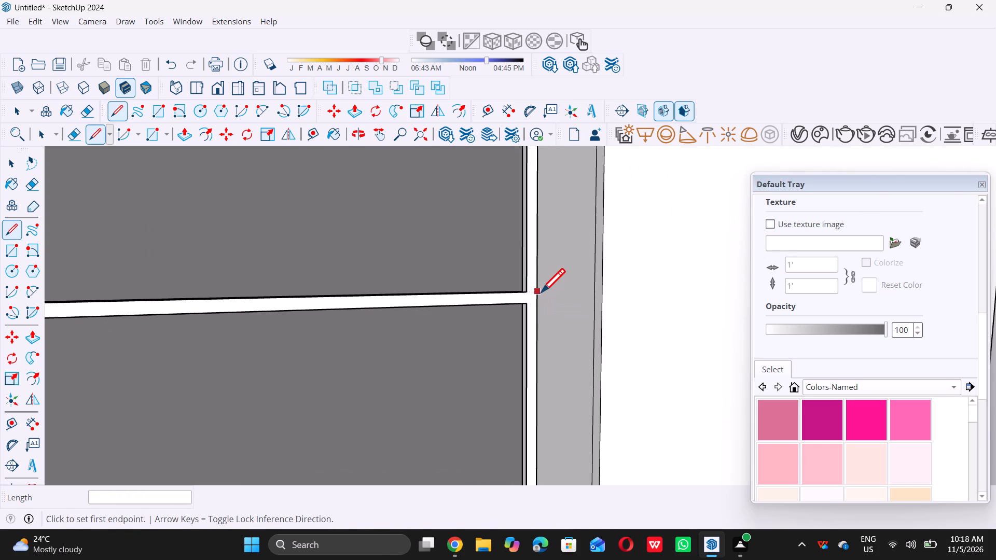
pyautogui.click(602, 301)
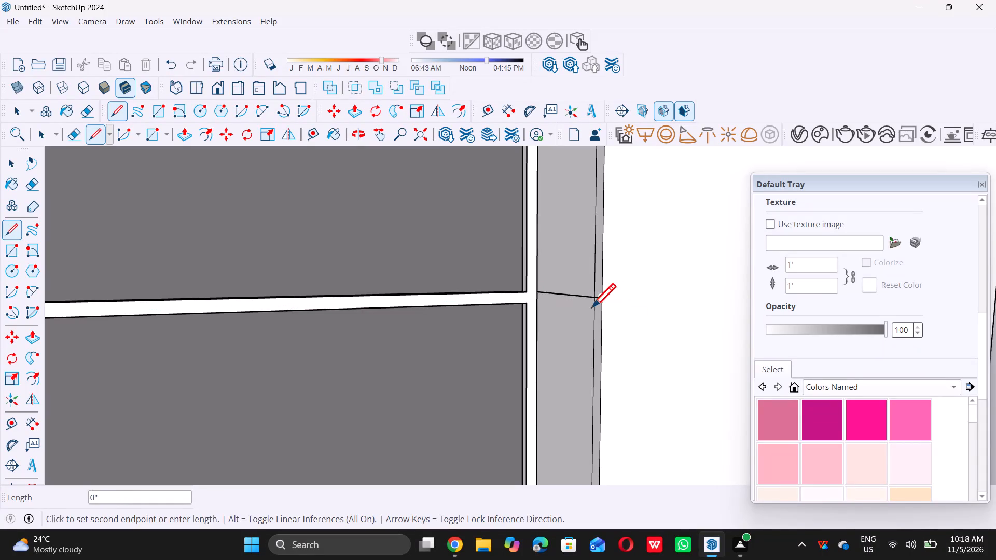
pyautogui.scroll(5, 554, 316)
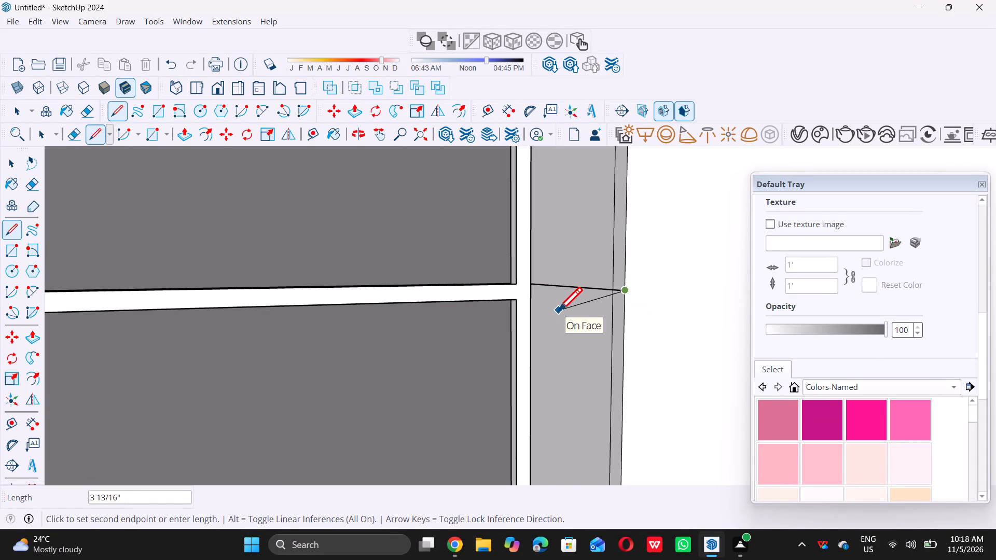
pyautogui.press('space')
pyautogui.press('l')
pyautogui.scroll(5, 513, 298)
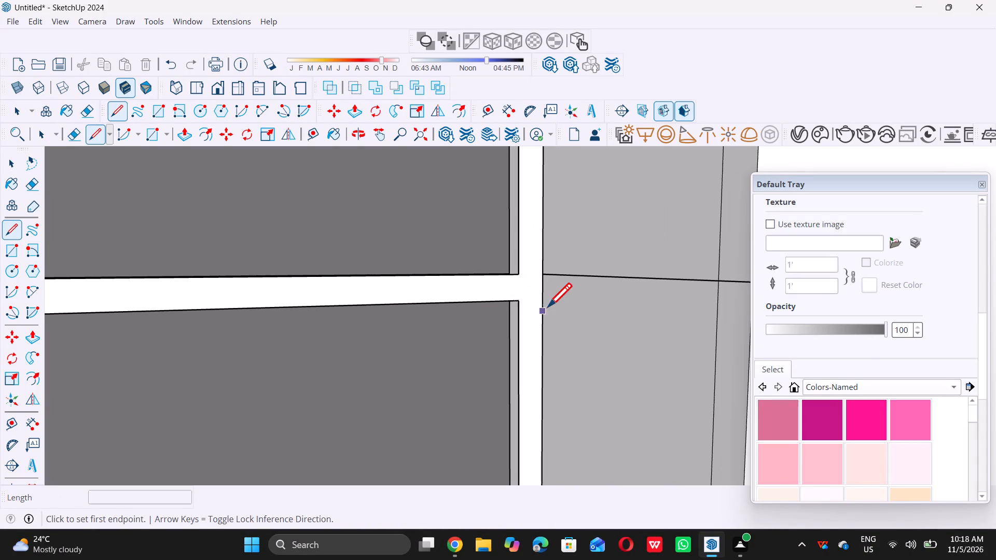
pyautogui.doubleClick(545, 300)
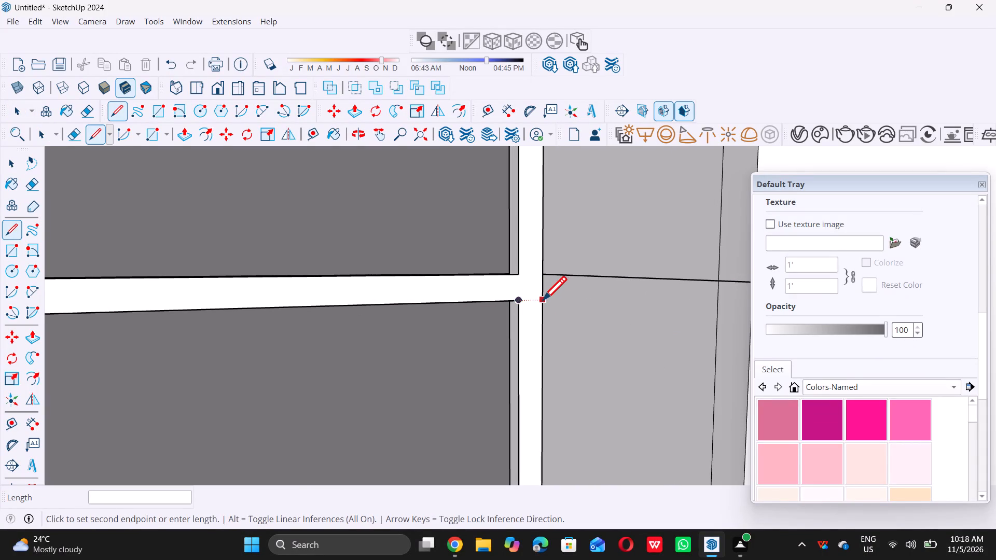
pyautogui.scroll(-10, 543, 300)
pyautogui.scroll(4, 598, 310)
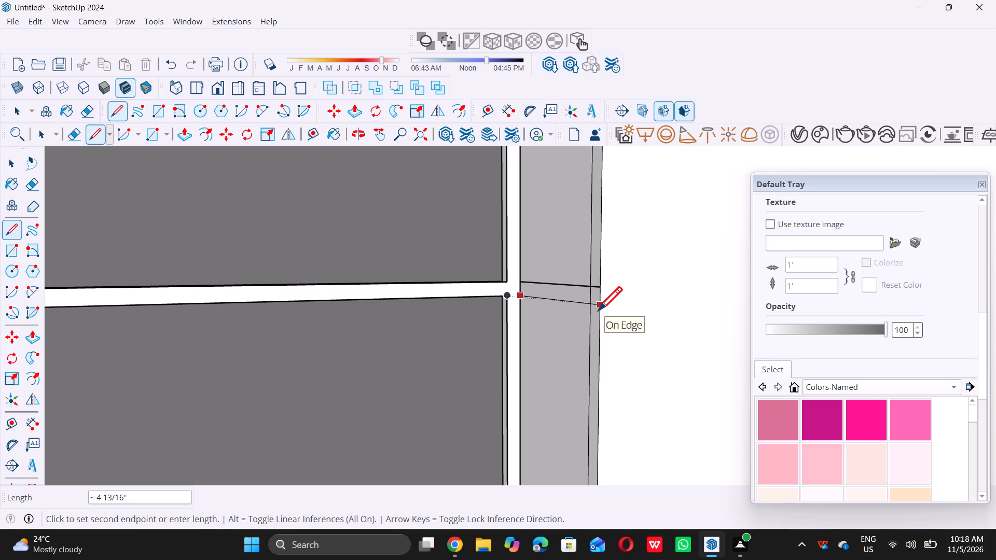
pyautogui.tripleClick(598, 310)
# Draw two parallel 2' lines across the column's front face, from the lower and upper reveal lines' ends to the column's outer edge.
pyautogui.scroll(-7, 573, 323)
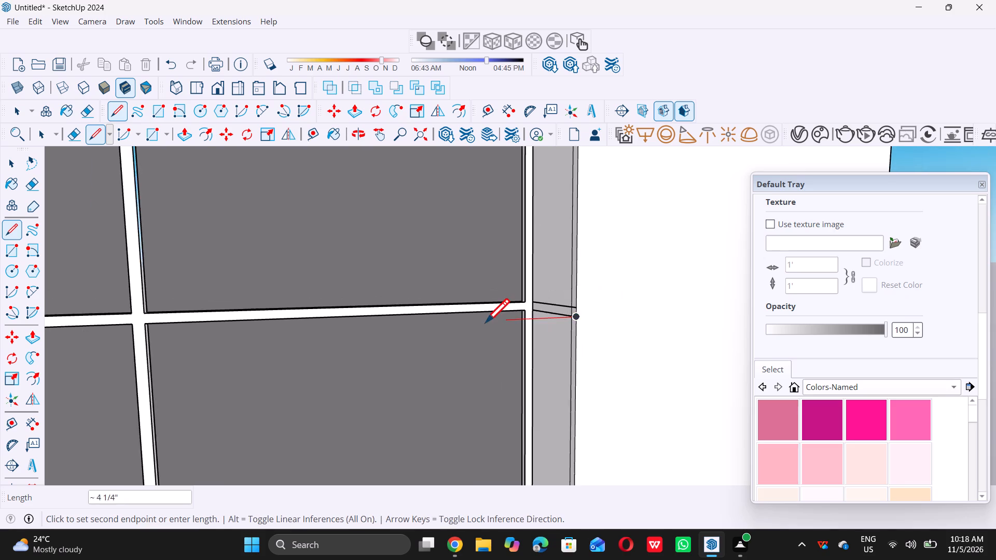
pyautogui.scroll(-4, 486, 322)
pyautogui.moveTo(589, 352); pyautogui.dragTo(445, 324, button='middle')
pyautogui.scroll(-2, 443, 327)
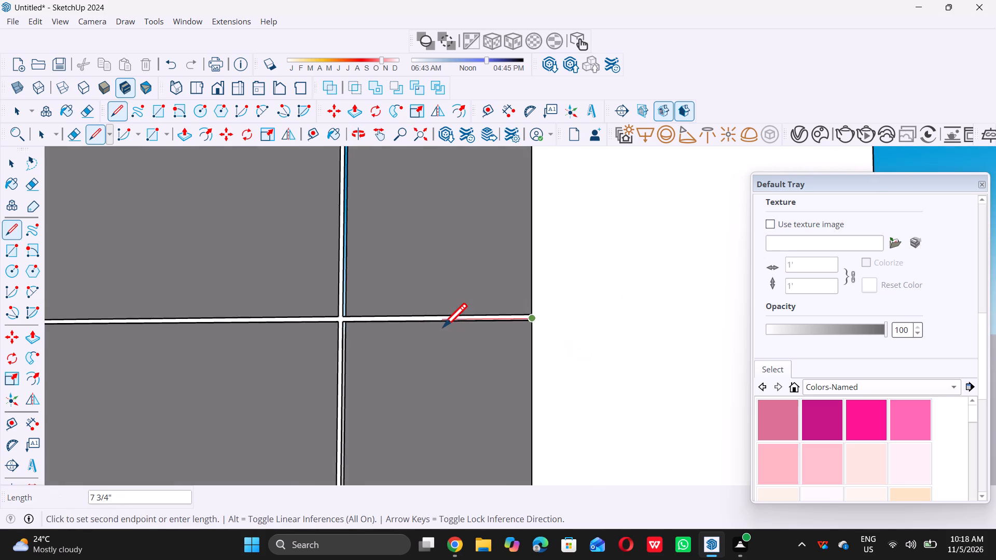
pyautogui.scroll(-8, 443, 327)
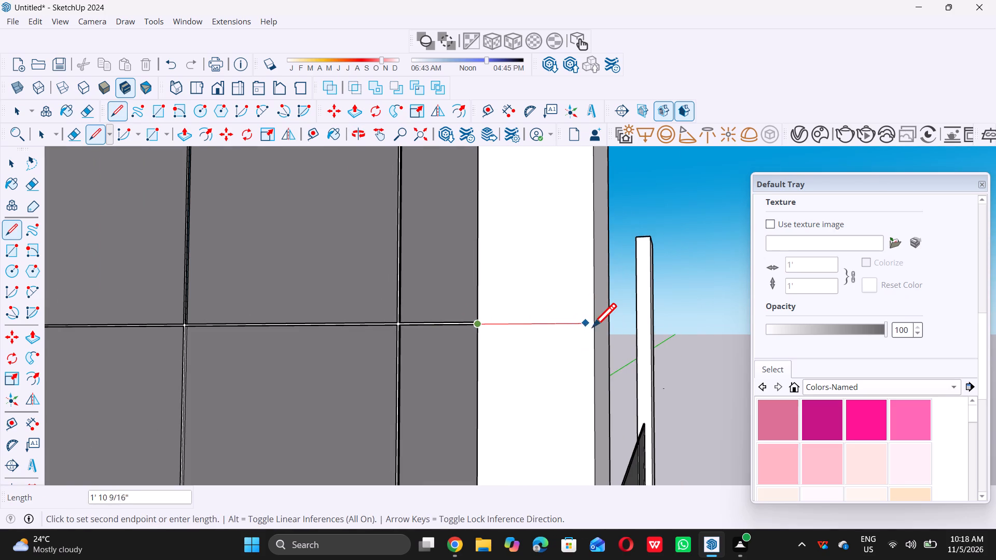
pyautogui.click(594, 326)
pyautogui.scroll(2, 474, 313)
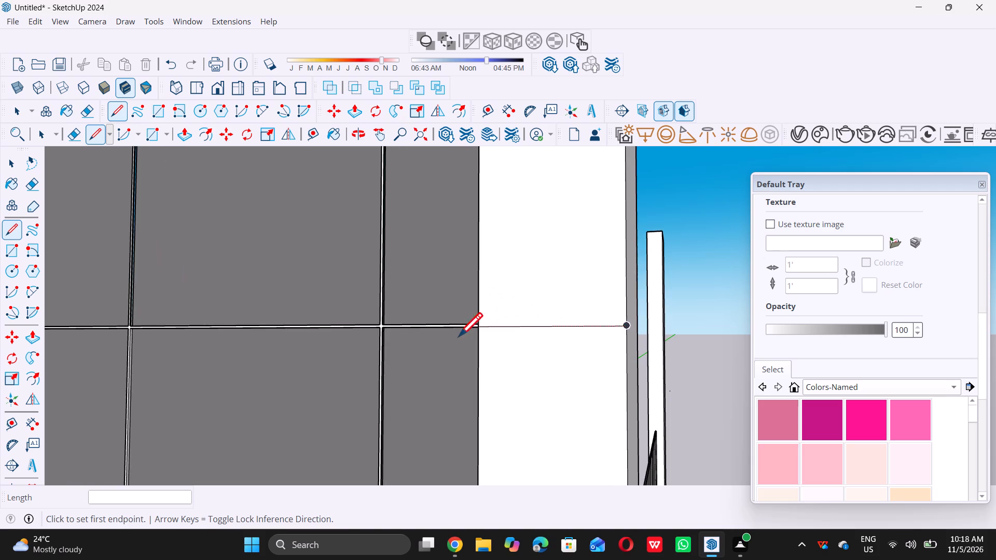
pyautogui.moveTo(551, 361); pyautogui.dragTo(699, 385, button='middle')
pyautogui.scroll(4, 469, 287)
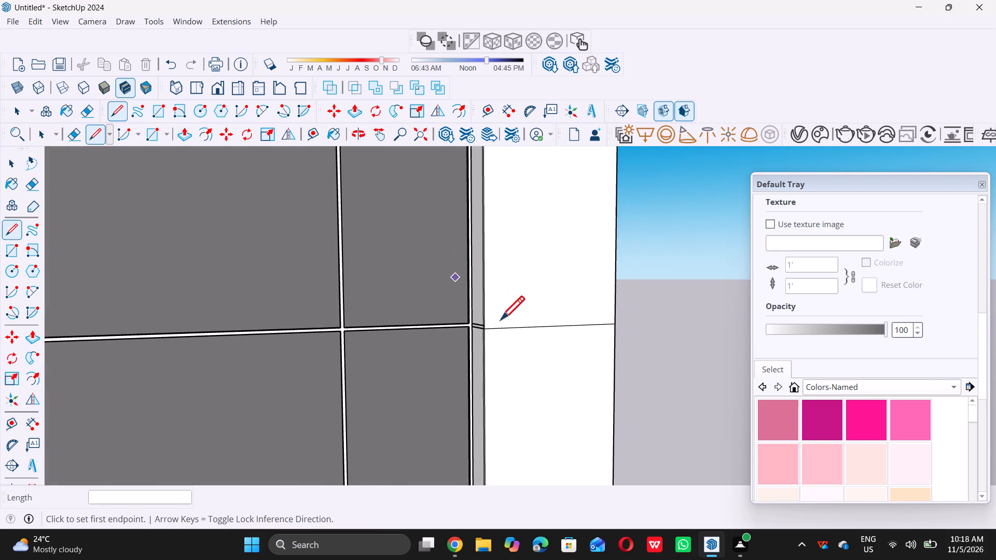
pyautogui.scroll(5, 486, 339)
pyautogui.click(483, 342)
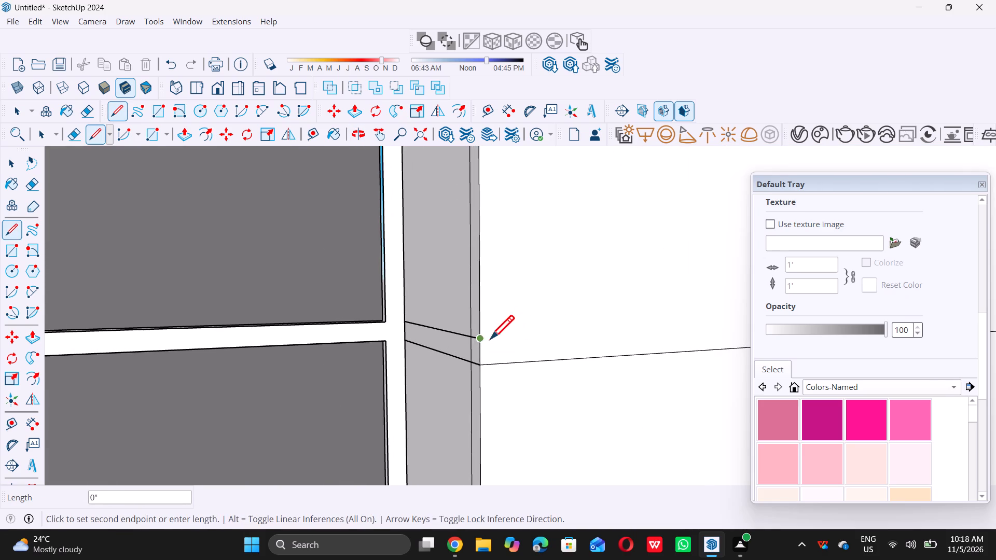
pyautogui.scroll(-17, 533, 329)
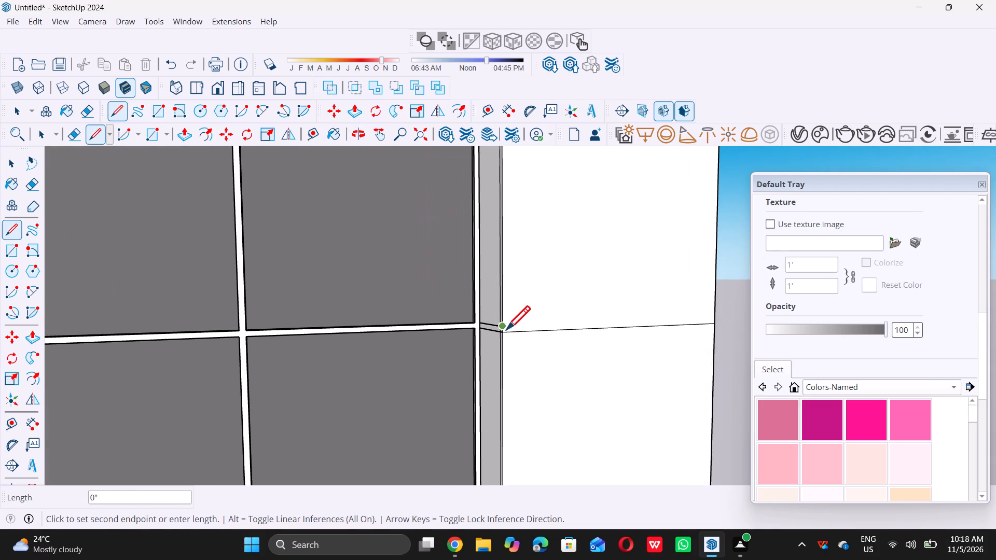
pyautogui.scroll(5, 690, 311)
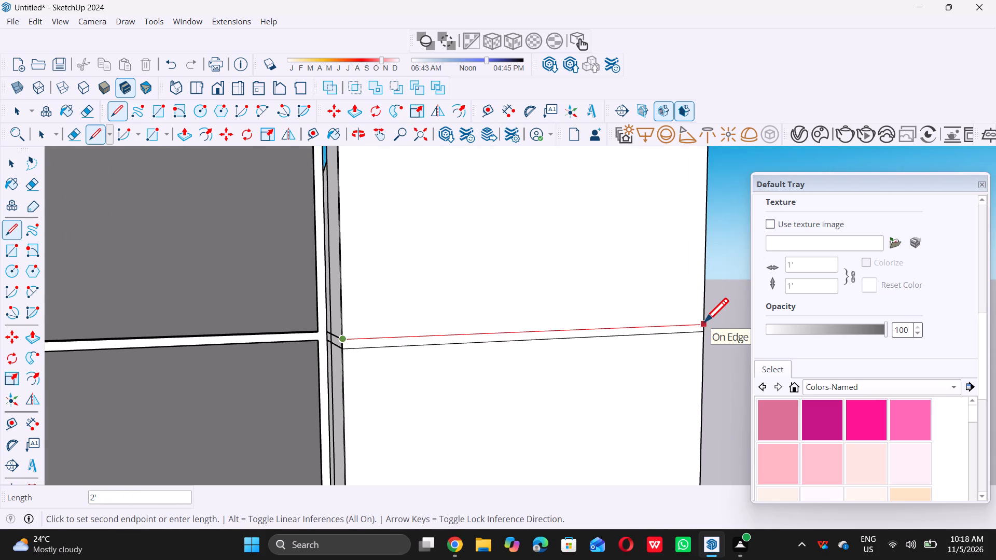
pyautogui.click(704, 321)
pyautogui.press('space')
pyautogui.scroll(-11, 380, 312)
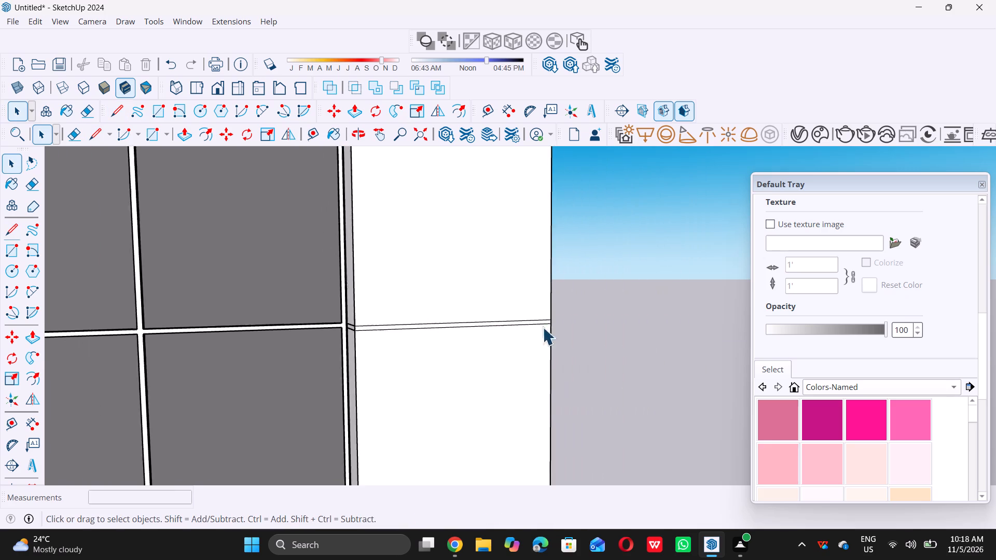
# Draw two 2' lines across the column's adjoining side face, from the ends of the front-face joint lines to its far edge.
pyautogui.moveTo(570, 327); pyautogui.dragTo(305, 329, button='middle')
pyautogui.scroll(-2, 381, 357)
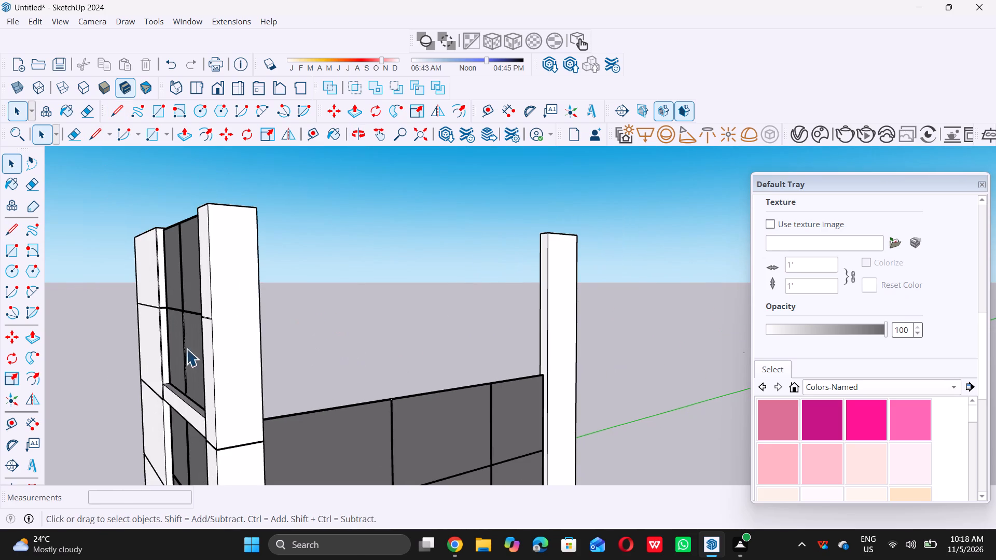
pyautogui.scroll(5, 151, 305)
pyautogui.moveTo(300, 352); pyautogui.dragTo(284, 350, button='middle')
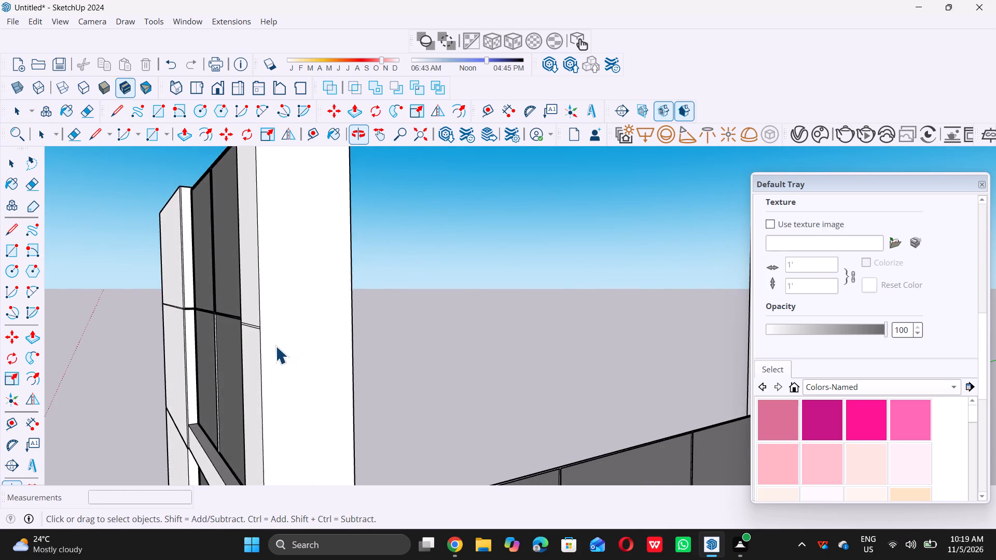
pyautogui.scroll(9, 275, 338)
pyautogui.press('l')
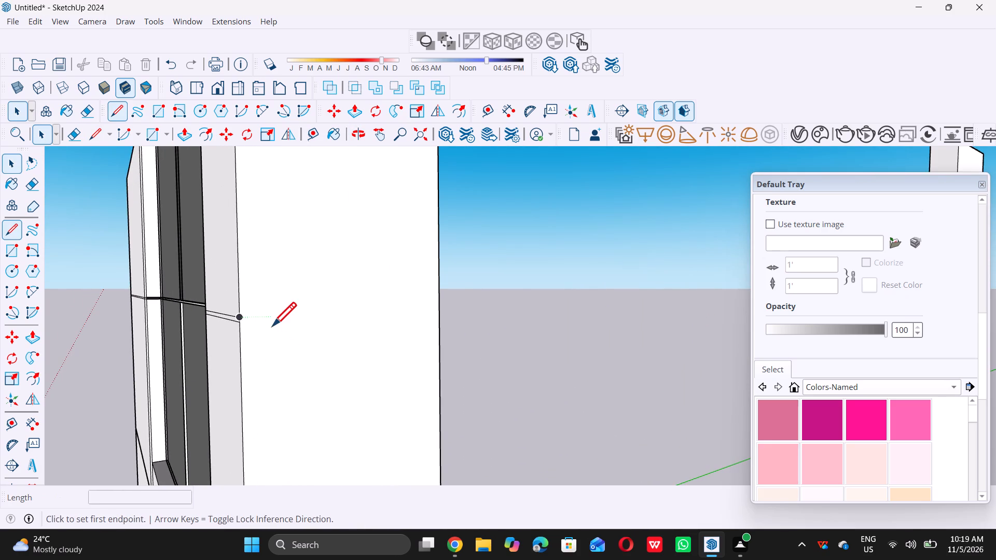
pyautogui.click(239, 315)
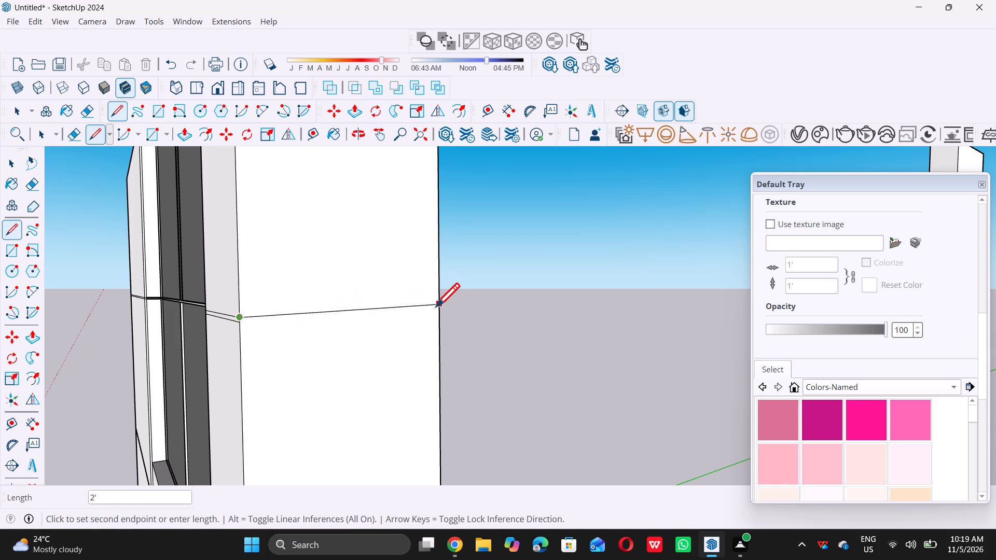
pyautogui.tripleClick(438, 309)
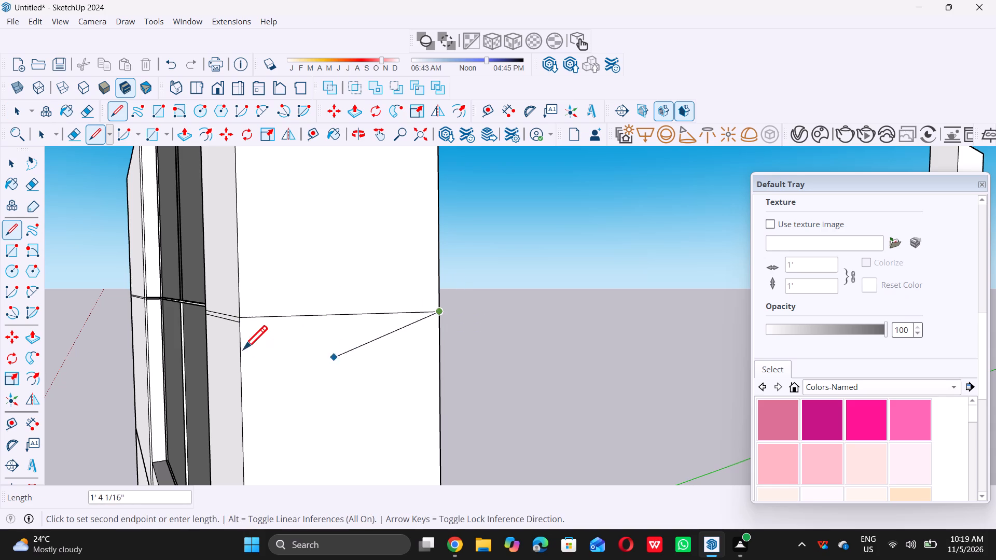
pyautogui.scroll(6, 243, 349)
pyautogui.press('space')
pyautogui.press('l')
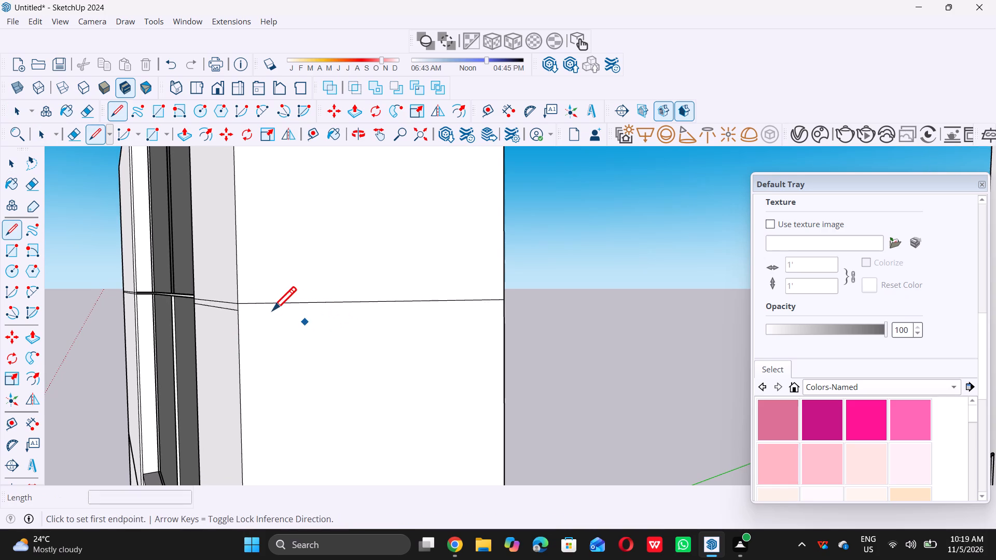
pyautogui.scroll(5, 270, 310)
pyautogui.scroll(3, 226, 318)
pyautogui.click(228, 307)
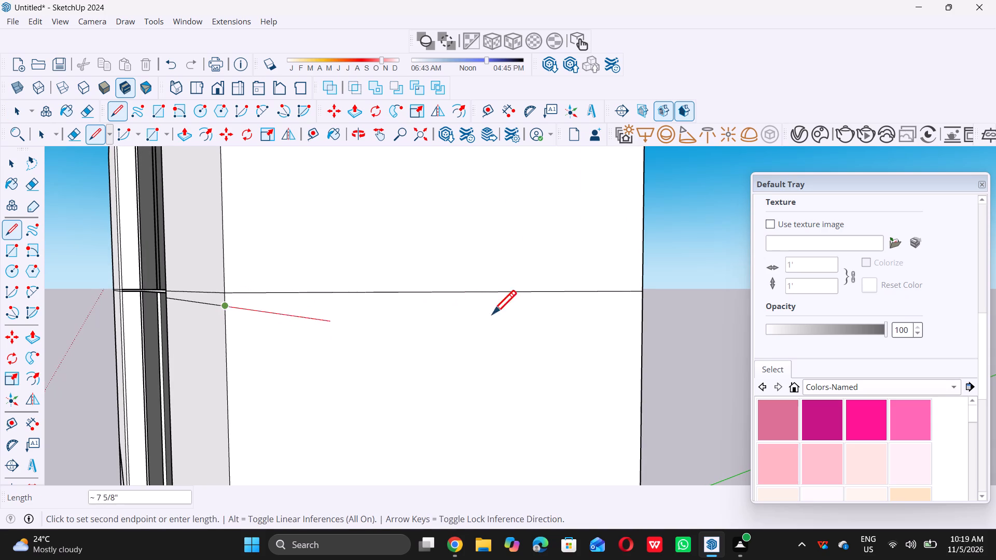
pyautogui.click(640, 300)
pyautogui.press('space')
# Push the narrow strip between the two joint lines on the solid wall's front face inward by 0.5".
pyautogui.scroll(-12, 639, 304)
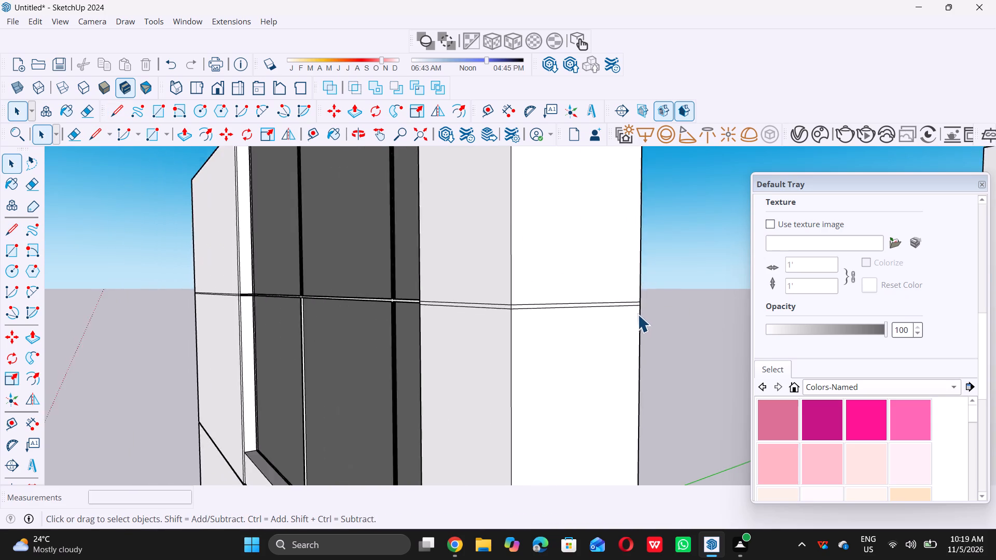
pyautogui.scroll(-19, 638, 314)
pyautogui.moveTo(429, 352); pyautogui.dragTo(563, 394, button='middle')
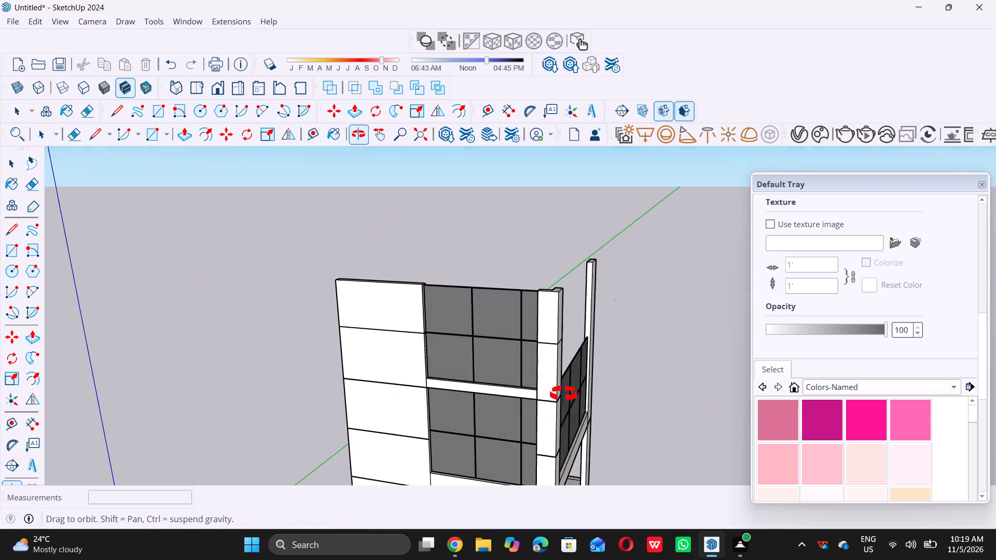
pyautogui.moveTo(563, 394); pyautogui.dragTo(563, 396, button='middle')
pyautogui.middleClick(563, 396)
pyautogui.scroll(-1, 496, 381)
pyautogui.scroll(7, 302, 284)
pyautogui.scroll(-12, 294, 310)
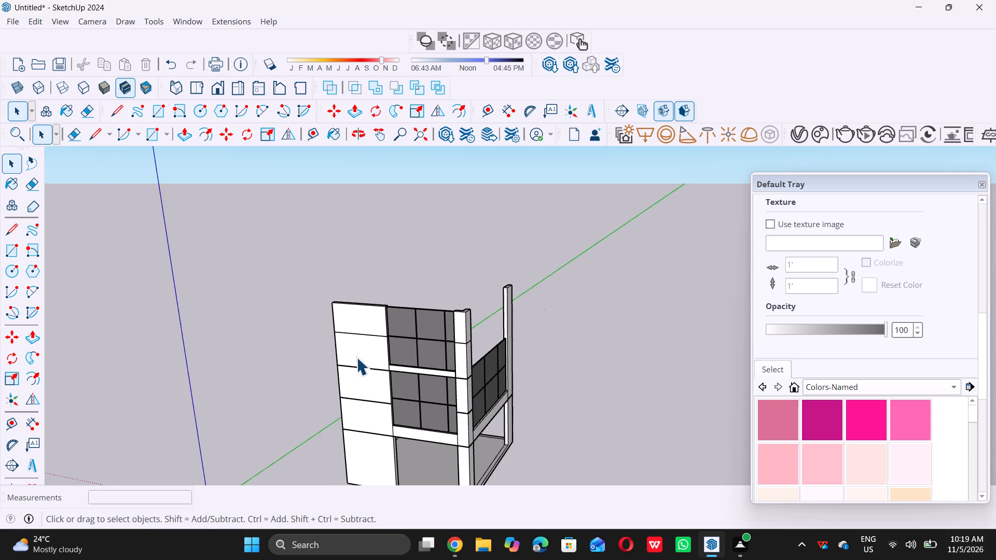
pyautogui.moveTo(356, 357); pyautogui.dragTo(325, 342, button='middle')
pyautogui.scroll(6, 333, 332)
pyautogui.scroll(12, 398, 328)
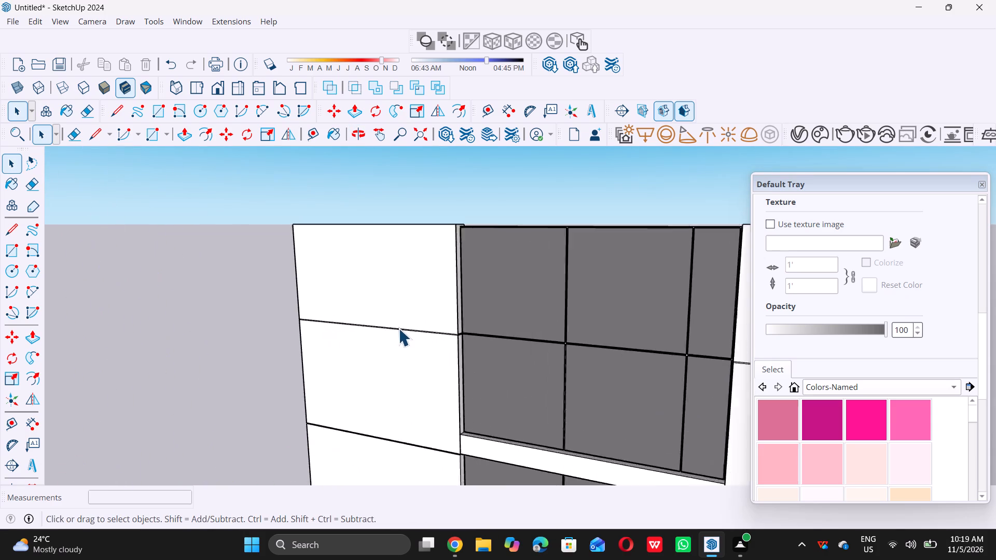
pyautogui.scroll(-1, 411, 329)
pyautogui.moveTo(411, 328); pyautogui.dragTo(378, 346, button='middle')
pyautogui.middleClick(377, 346)
pyautogui.scroll(7, 435, 344)
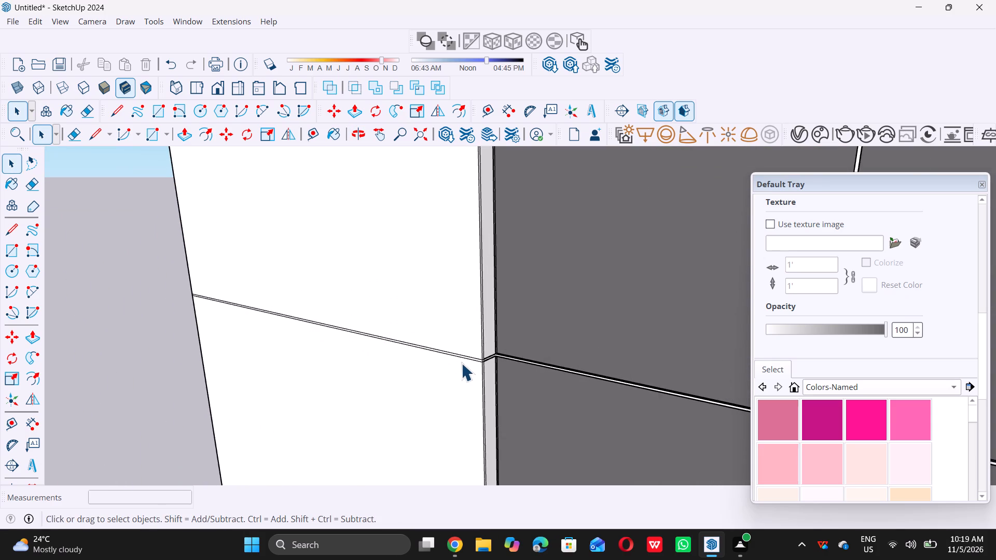
pyautogui.scroll(15, 461, 363)
pyautogui.click(485, 354)
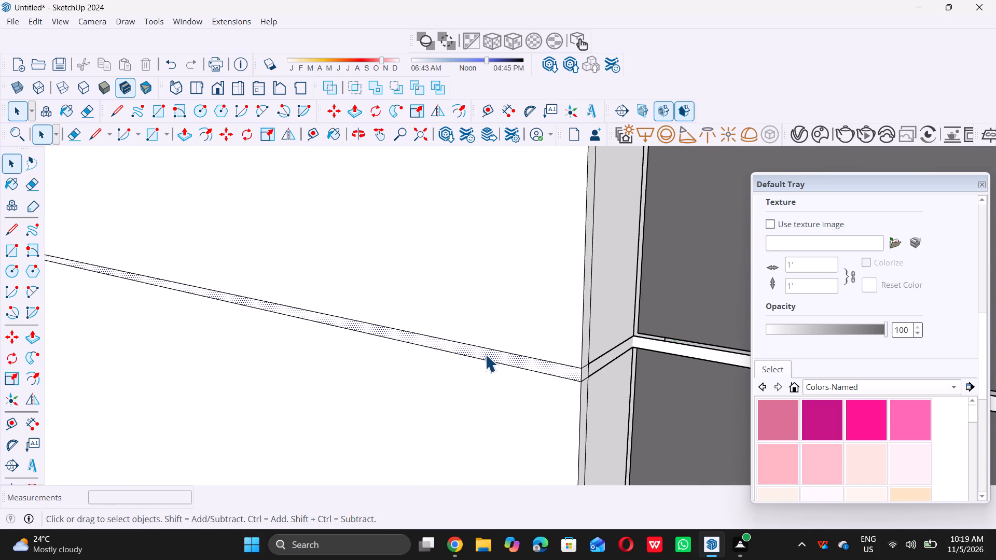
pyautogui.press('p')
pyautogui.click(484, 355)
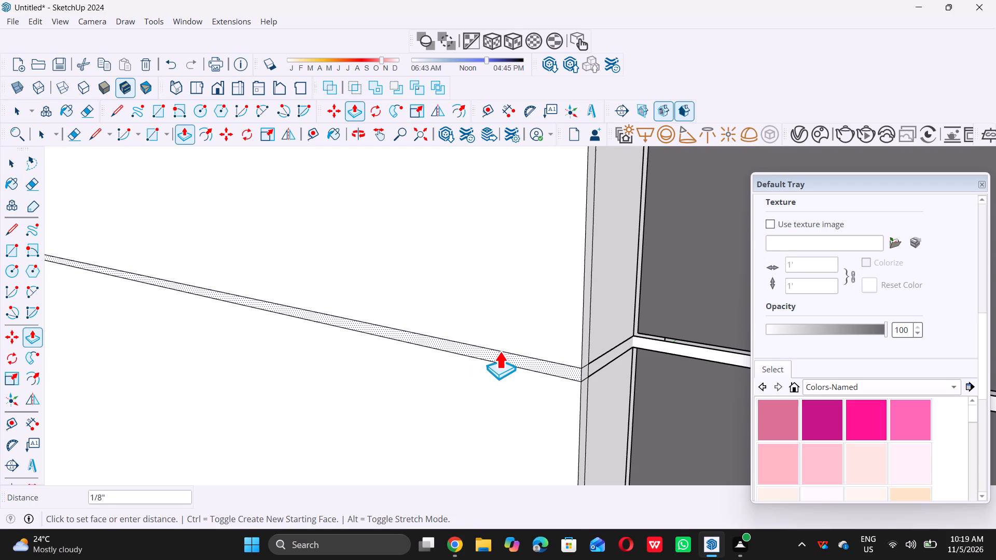
pyautogui.write('0.5')
pyautogui.hotkey('shift', '"')
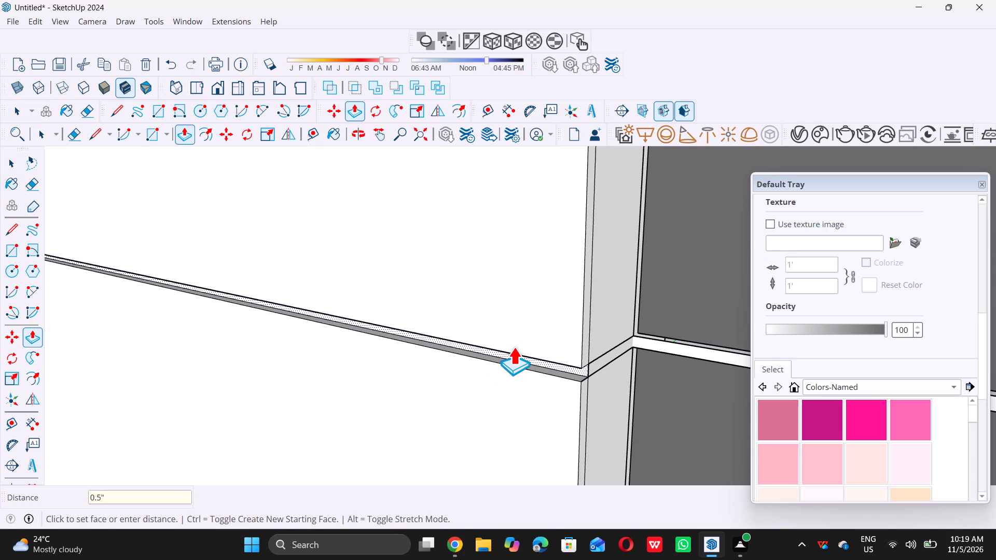
pyautogui.press('Return')
pyautogui.press('space')
pyautogui.scroll(-2, 472, 374)
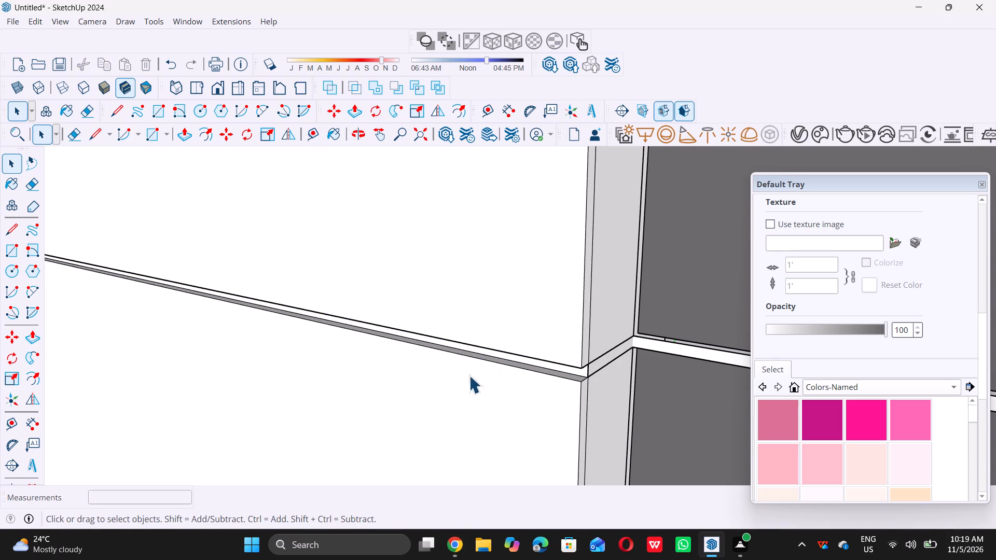
# Push the narrow strip between the two joint lines on the column's front face, beside the upper window, inward by 0.5".
pyautogui.scroll(-20, 469, 375)
pyautogui.scroll(-11, 469, 375)
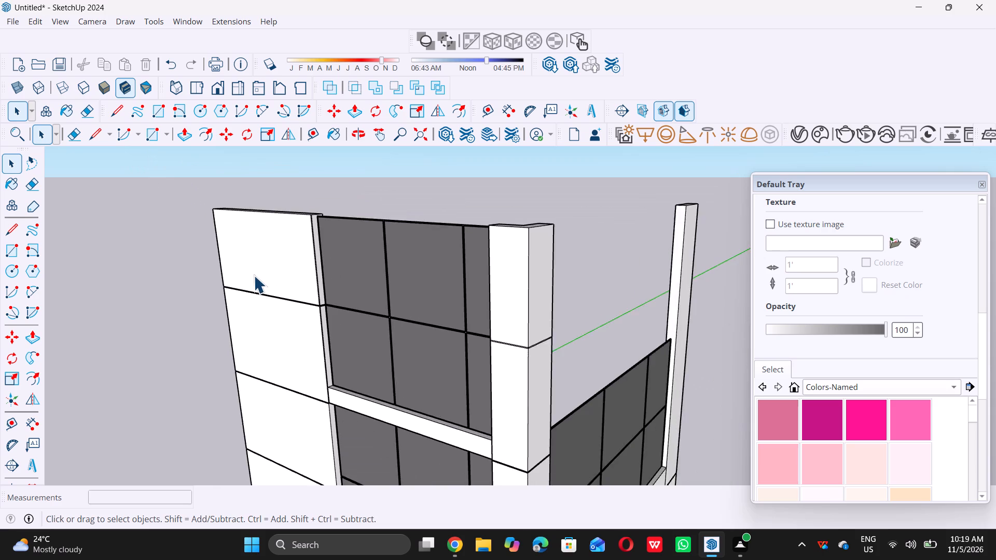
pyautogui.moveTo(470, 337); pyautogui.dragTo(415, 353, button='middle')
pyautogui.scroll(5, 433, 345)
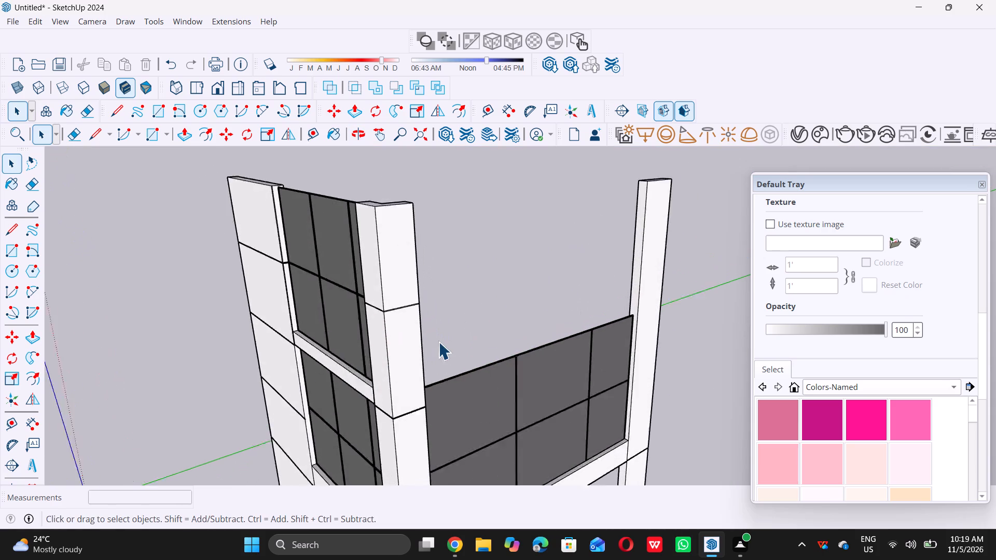
pyautogui.scroll(6, 313, 298)
pyautogui.scroll(10, 303, 243)
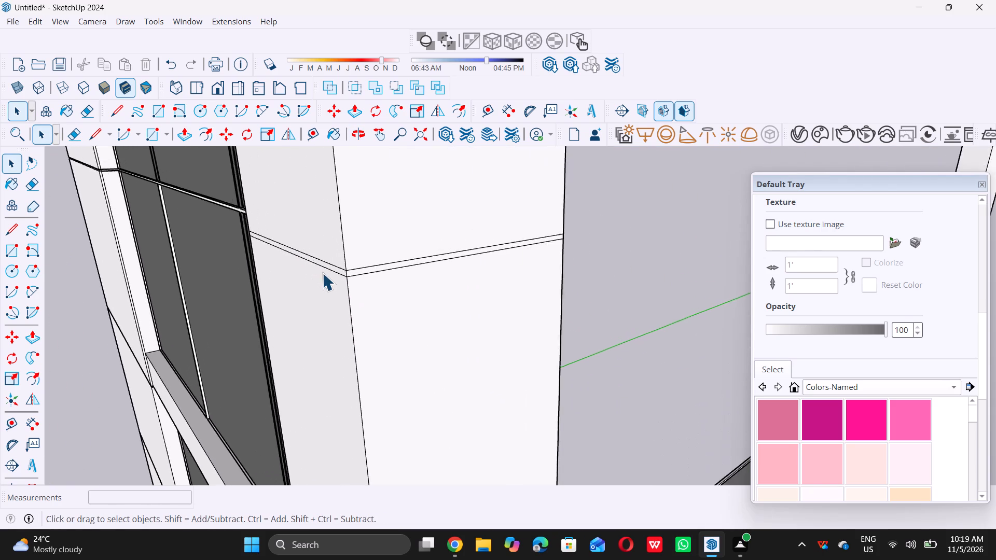
pyautogui.scroll(16, 322, 273)
pyautogui.click(358, 278)
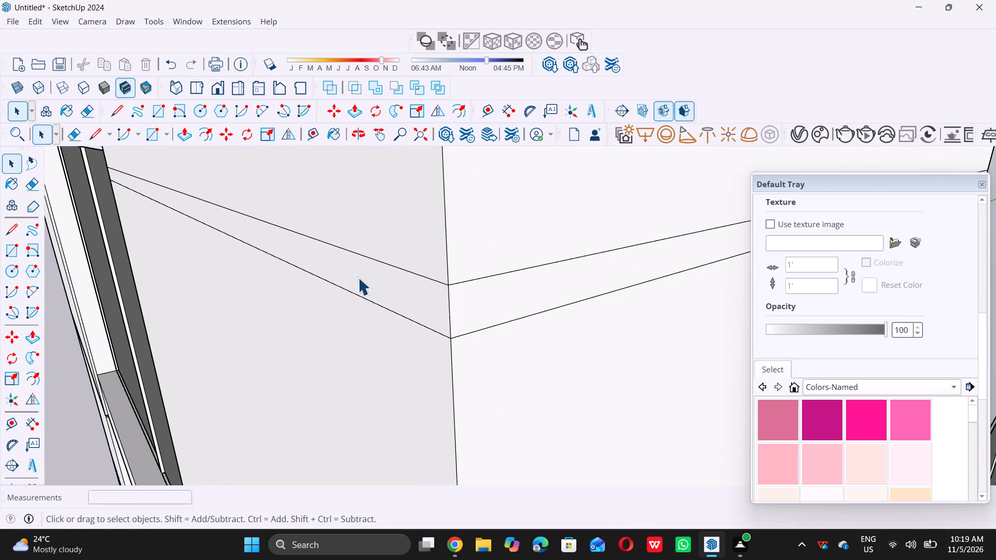
pyautogui.press('p')
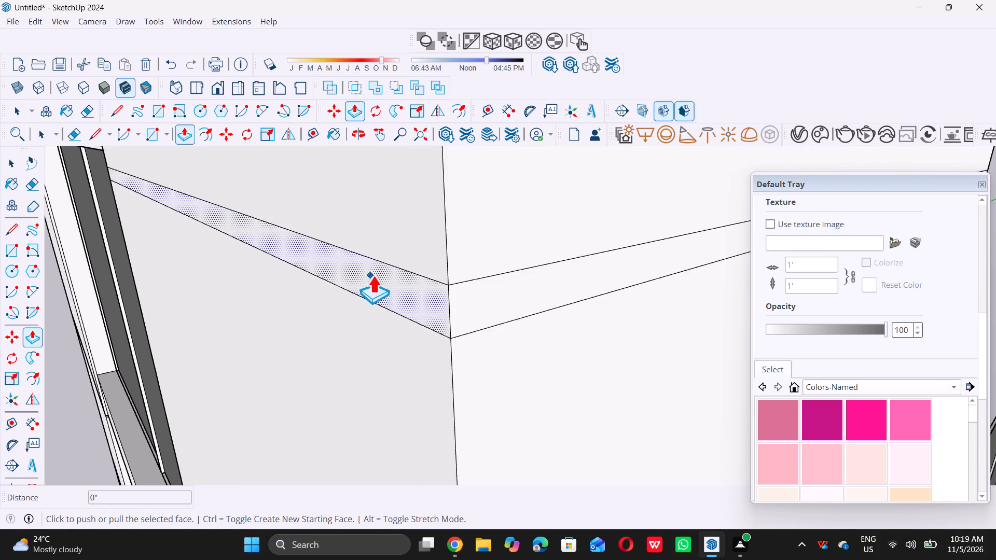
pyautogui.click(374, 275)
pyautogui.write('0.')
pyautogui.press('5')
pyautogui.hotkey('shift', '"')
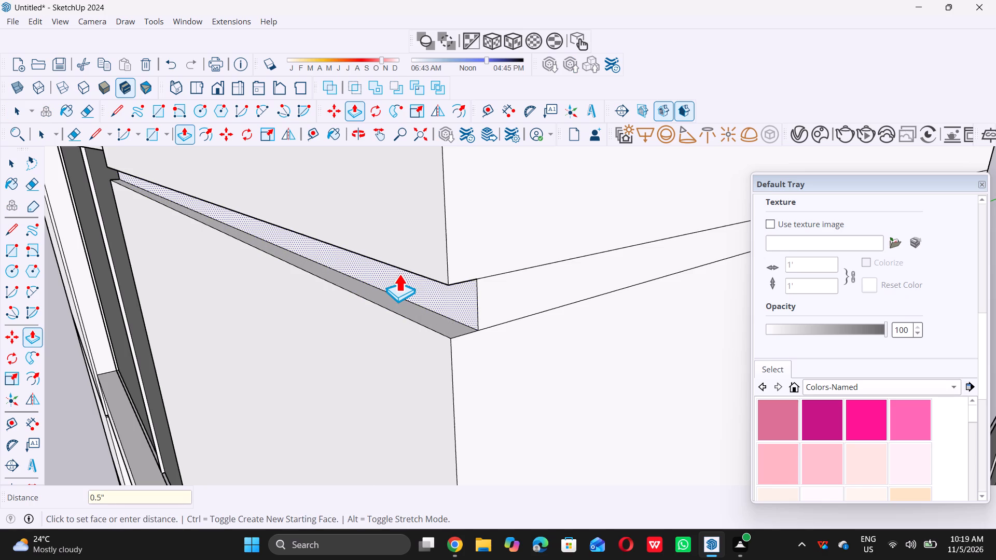
pyautogui.press('Return')
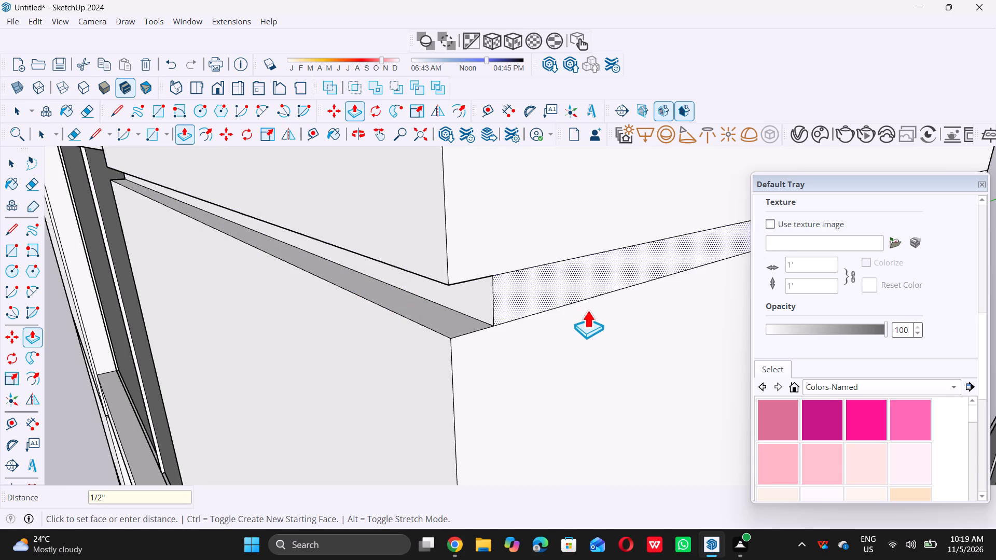
# Push the matching joint strip on the column's adjoining side face inward by 0.5".
pyautogui.click(553, 288)
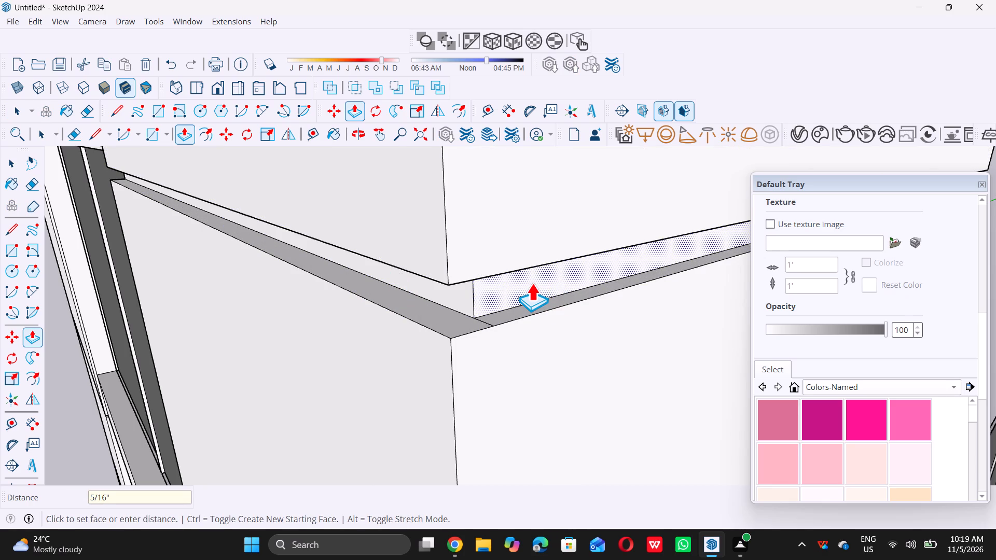
pyautogui.write('0.5')
pyautogui.hotkey('shift', '"')
pyautogui.press('Return')
pyautogui.press('space')
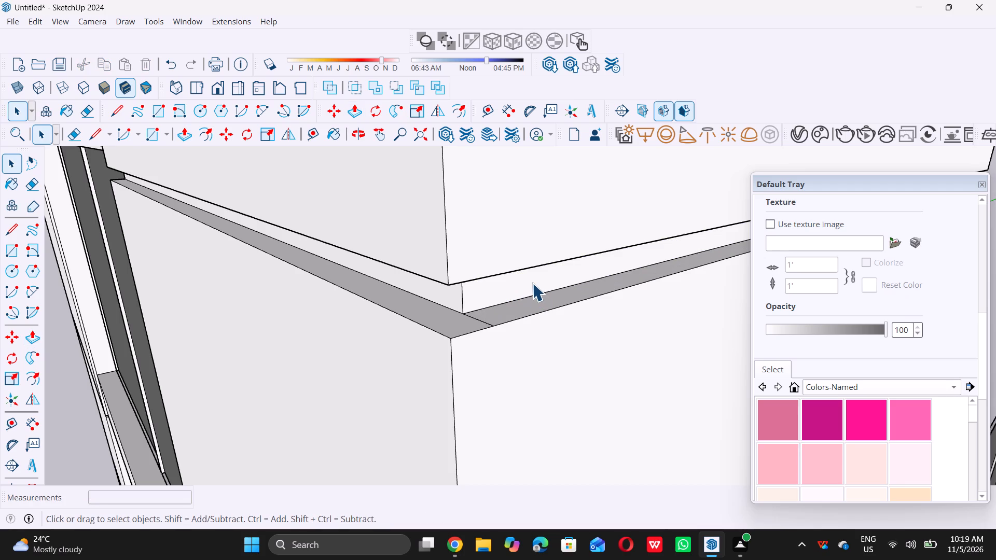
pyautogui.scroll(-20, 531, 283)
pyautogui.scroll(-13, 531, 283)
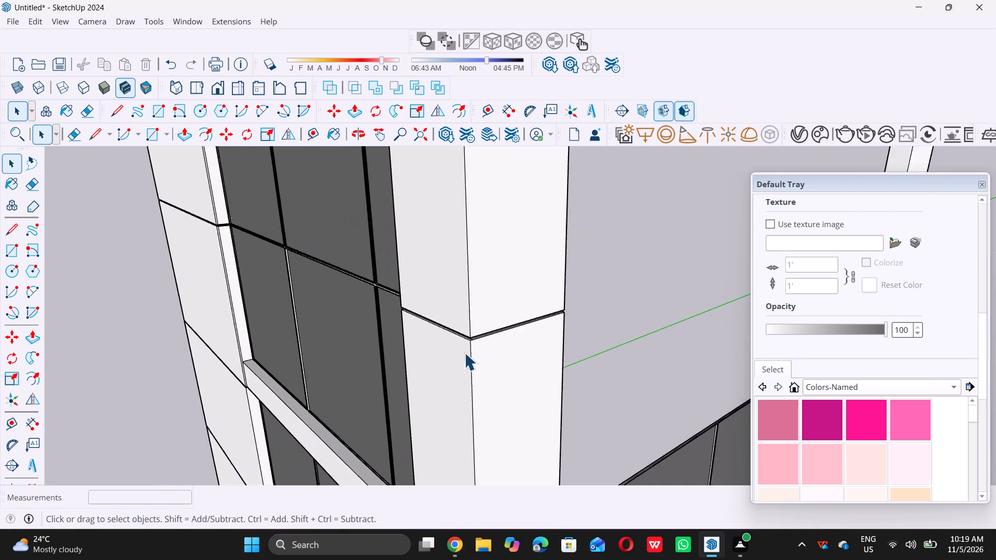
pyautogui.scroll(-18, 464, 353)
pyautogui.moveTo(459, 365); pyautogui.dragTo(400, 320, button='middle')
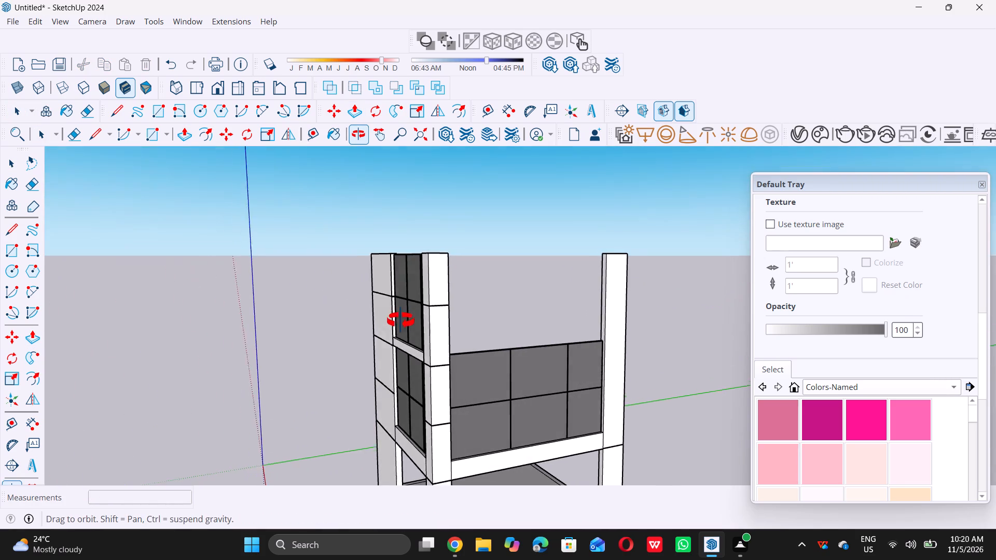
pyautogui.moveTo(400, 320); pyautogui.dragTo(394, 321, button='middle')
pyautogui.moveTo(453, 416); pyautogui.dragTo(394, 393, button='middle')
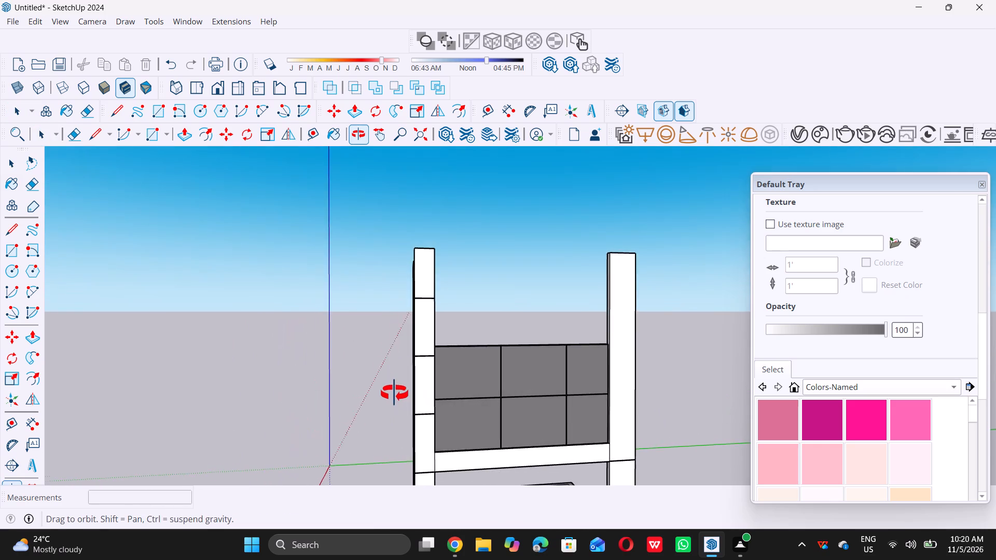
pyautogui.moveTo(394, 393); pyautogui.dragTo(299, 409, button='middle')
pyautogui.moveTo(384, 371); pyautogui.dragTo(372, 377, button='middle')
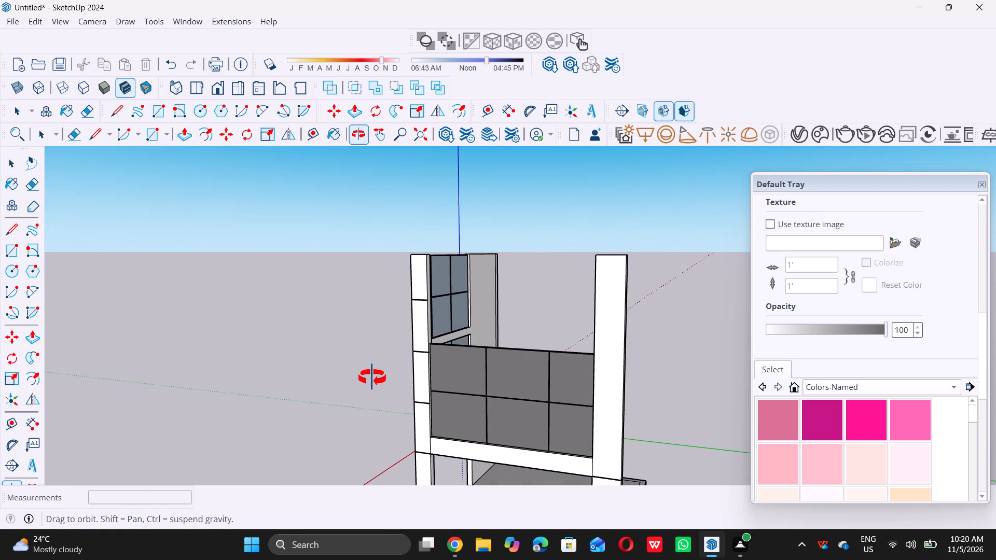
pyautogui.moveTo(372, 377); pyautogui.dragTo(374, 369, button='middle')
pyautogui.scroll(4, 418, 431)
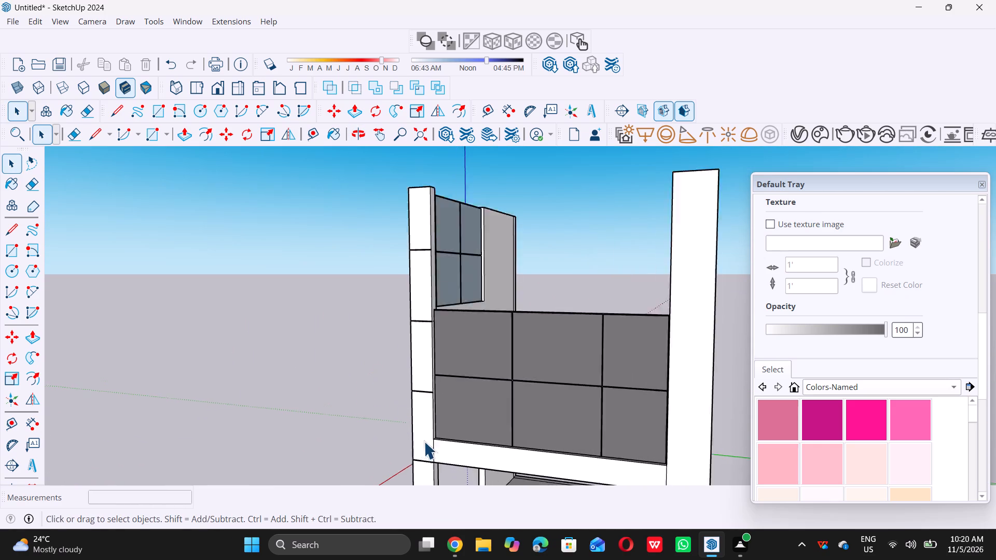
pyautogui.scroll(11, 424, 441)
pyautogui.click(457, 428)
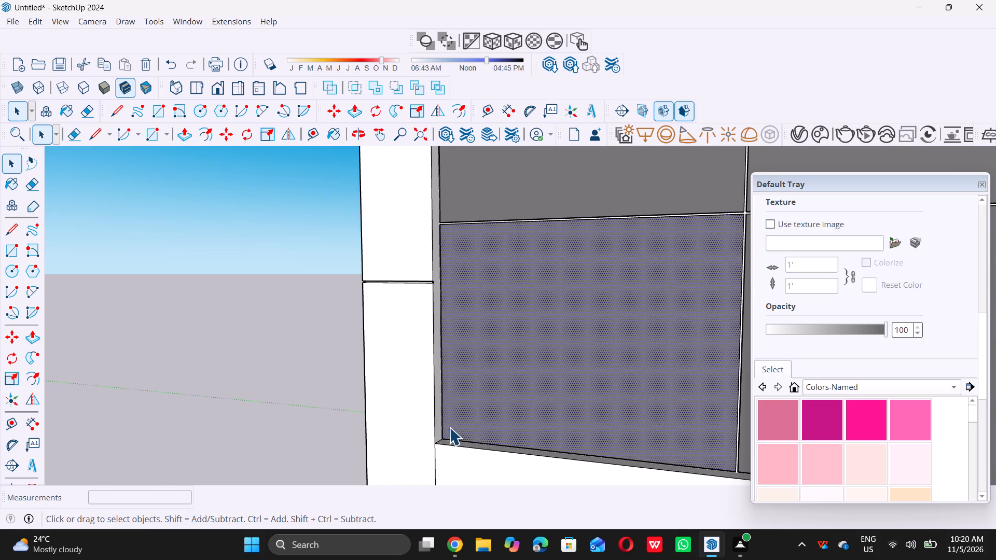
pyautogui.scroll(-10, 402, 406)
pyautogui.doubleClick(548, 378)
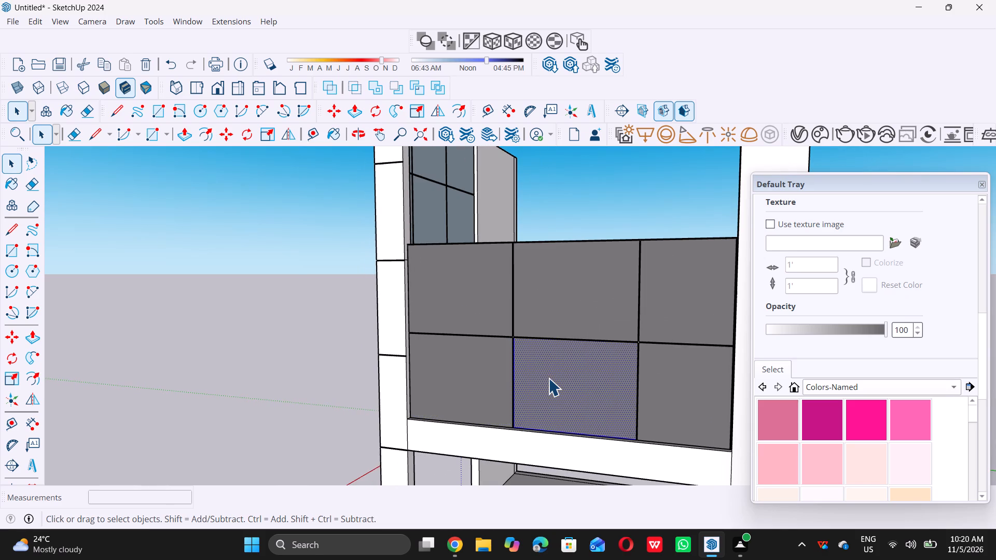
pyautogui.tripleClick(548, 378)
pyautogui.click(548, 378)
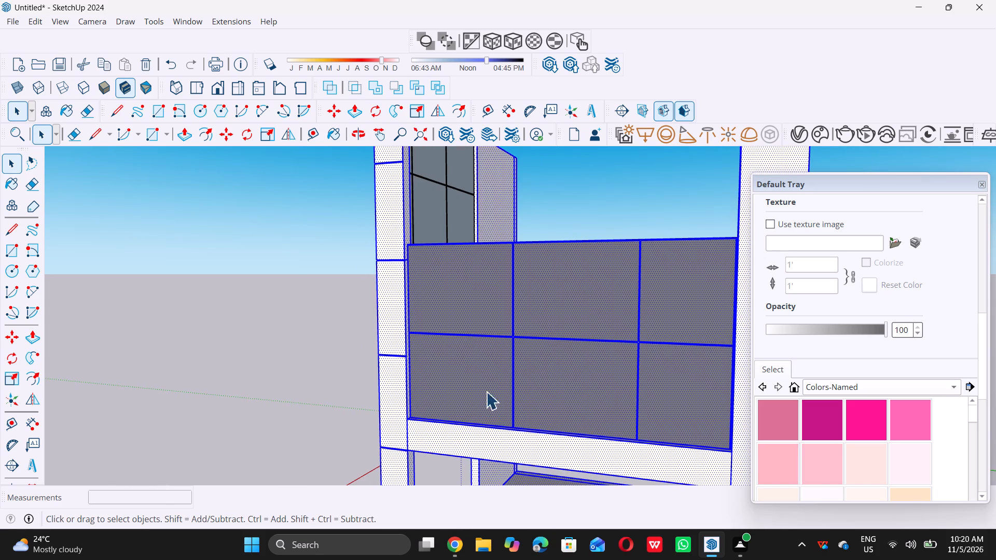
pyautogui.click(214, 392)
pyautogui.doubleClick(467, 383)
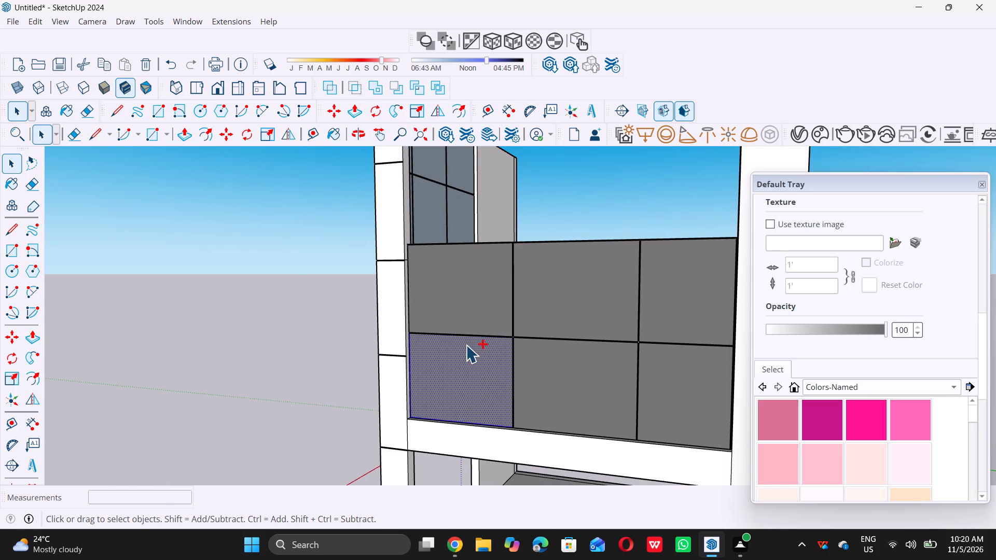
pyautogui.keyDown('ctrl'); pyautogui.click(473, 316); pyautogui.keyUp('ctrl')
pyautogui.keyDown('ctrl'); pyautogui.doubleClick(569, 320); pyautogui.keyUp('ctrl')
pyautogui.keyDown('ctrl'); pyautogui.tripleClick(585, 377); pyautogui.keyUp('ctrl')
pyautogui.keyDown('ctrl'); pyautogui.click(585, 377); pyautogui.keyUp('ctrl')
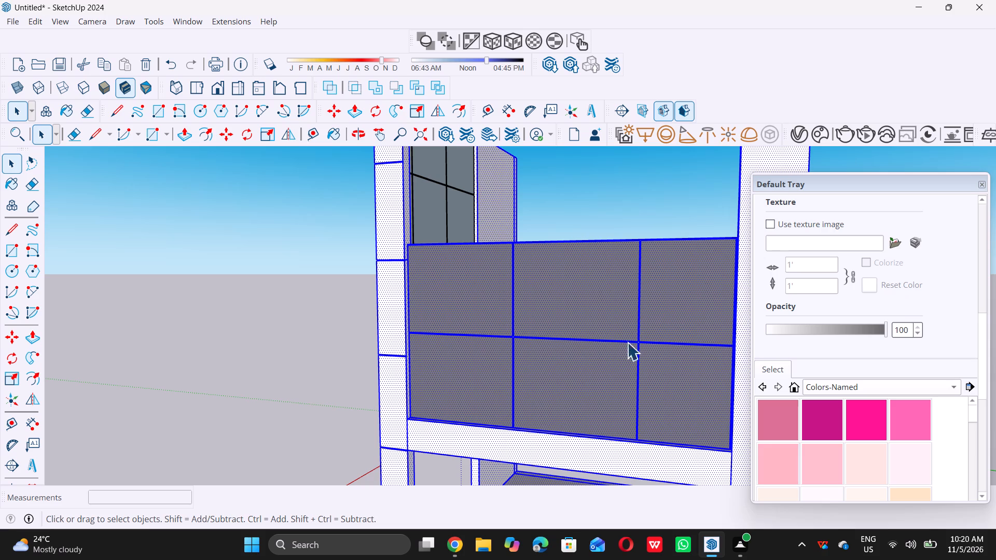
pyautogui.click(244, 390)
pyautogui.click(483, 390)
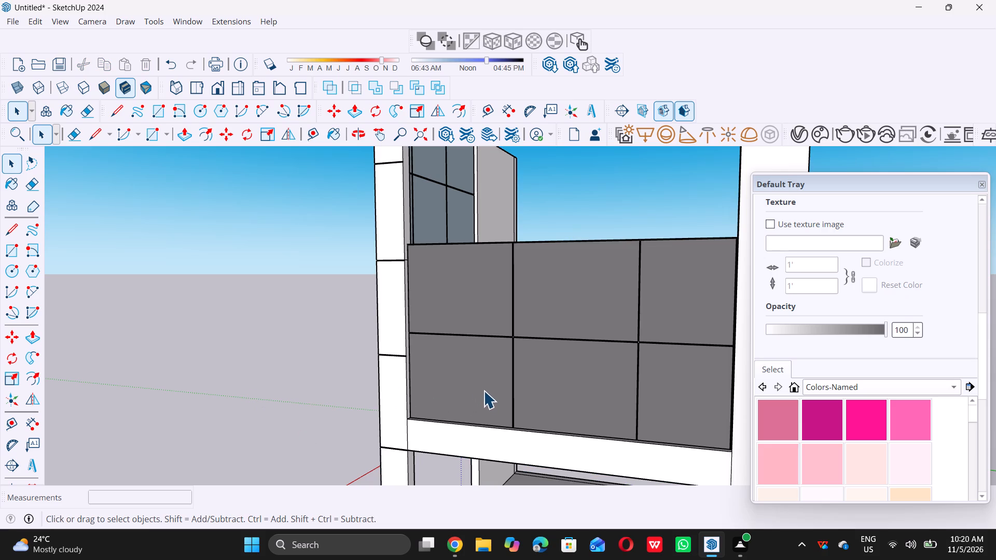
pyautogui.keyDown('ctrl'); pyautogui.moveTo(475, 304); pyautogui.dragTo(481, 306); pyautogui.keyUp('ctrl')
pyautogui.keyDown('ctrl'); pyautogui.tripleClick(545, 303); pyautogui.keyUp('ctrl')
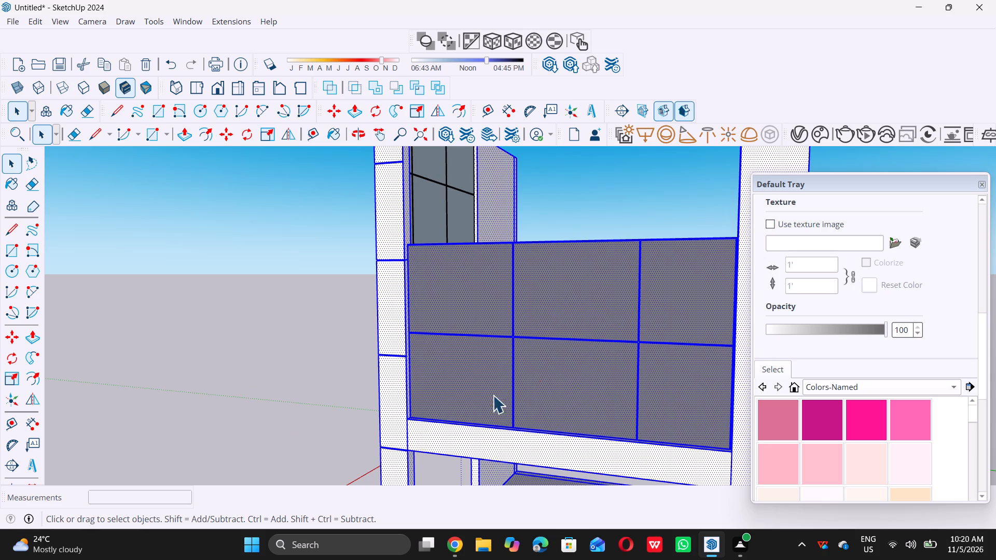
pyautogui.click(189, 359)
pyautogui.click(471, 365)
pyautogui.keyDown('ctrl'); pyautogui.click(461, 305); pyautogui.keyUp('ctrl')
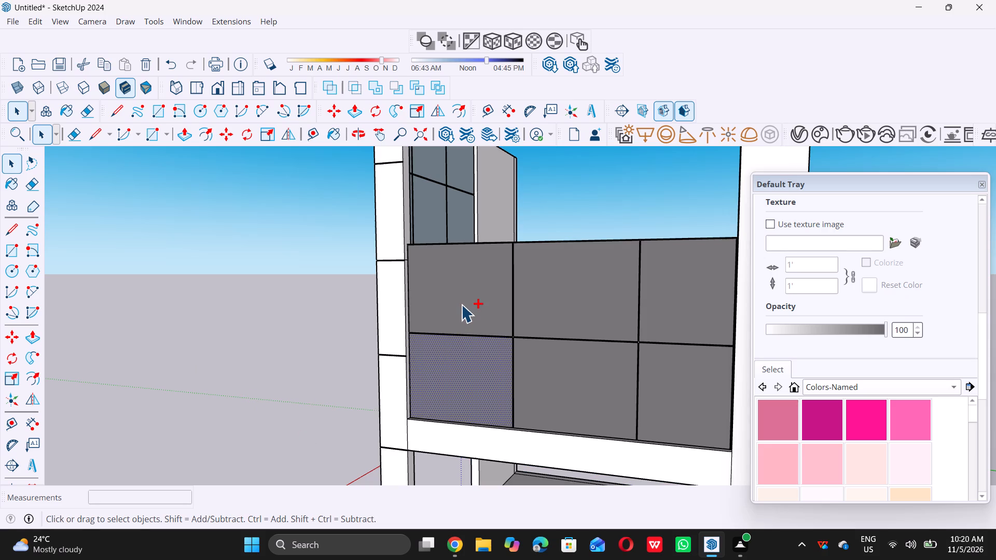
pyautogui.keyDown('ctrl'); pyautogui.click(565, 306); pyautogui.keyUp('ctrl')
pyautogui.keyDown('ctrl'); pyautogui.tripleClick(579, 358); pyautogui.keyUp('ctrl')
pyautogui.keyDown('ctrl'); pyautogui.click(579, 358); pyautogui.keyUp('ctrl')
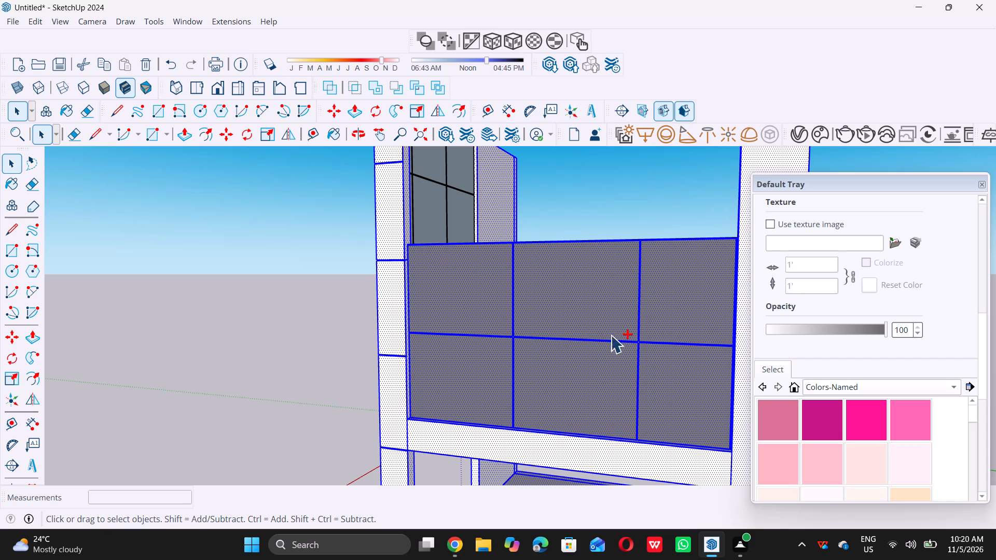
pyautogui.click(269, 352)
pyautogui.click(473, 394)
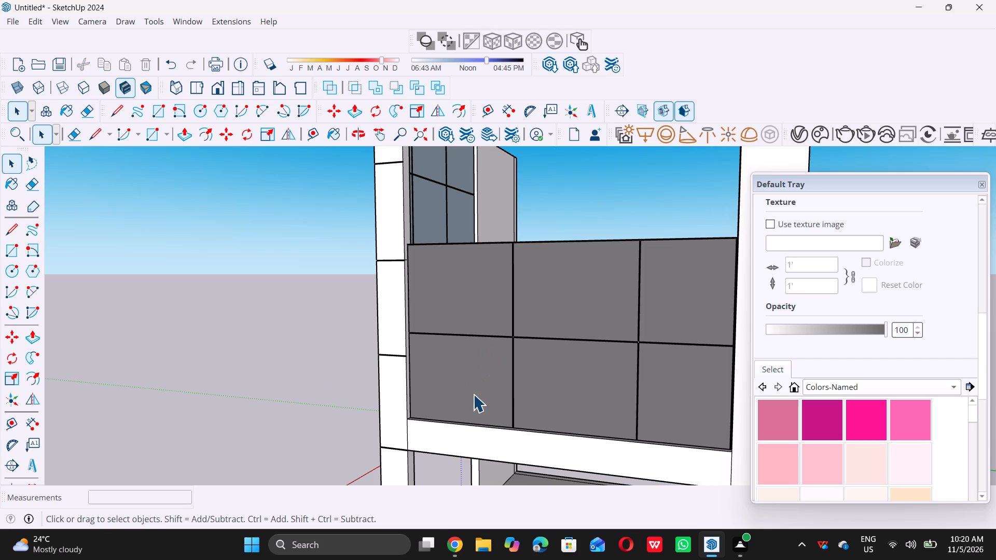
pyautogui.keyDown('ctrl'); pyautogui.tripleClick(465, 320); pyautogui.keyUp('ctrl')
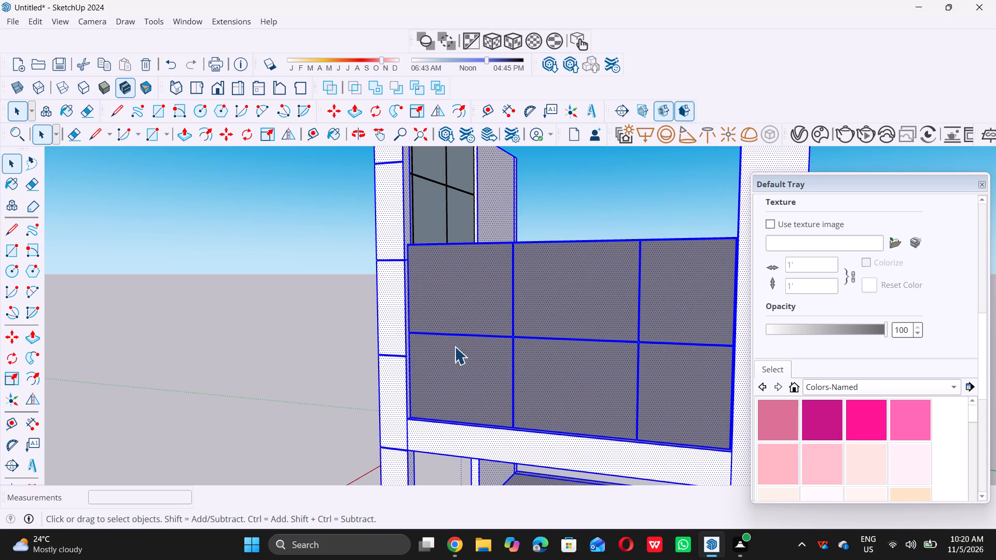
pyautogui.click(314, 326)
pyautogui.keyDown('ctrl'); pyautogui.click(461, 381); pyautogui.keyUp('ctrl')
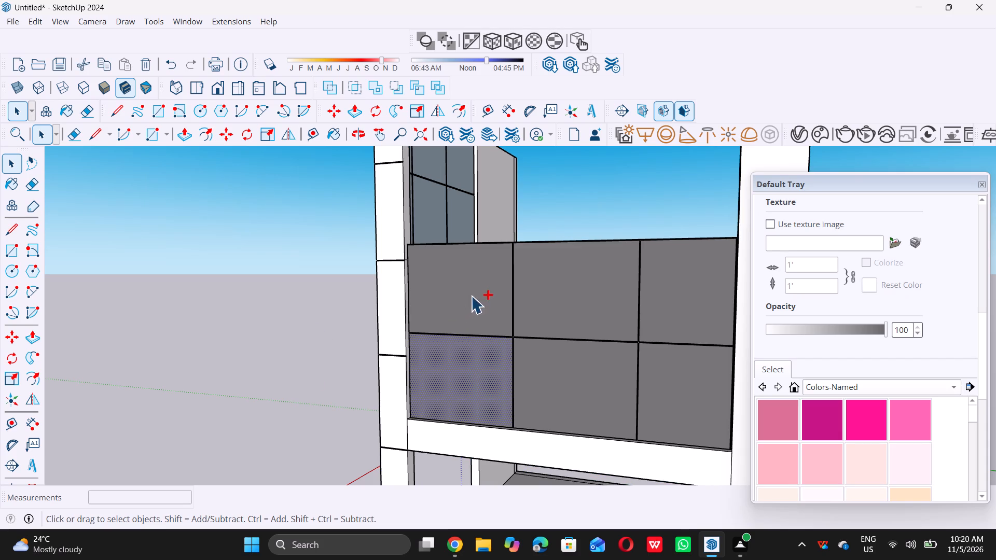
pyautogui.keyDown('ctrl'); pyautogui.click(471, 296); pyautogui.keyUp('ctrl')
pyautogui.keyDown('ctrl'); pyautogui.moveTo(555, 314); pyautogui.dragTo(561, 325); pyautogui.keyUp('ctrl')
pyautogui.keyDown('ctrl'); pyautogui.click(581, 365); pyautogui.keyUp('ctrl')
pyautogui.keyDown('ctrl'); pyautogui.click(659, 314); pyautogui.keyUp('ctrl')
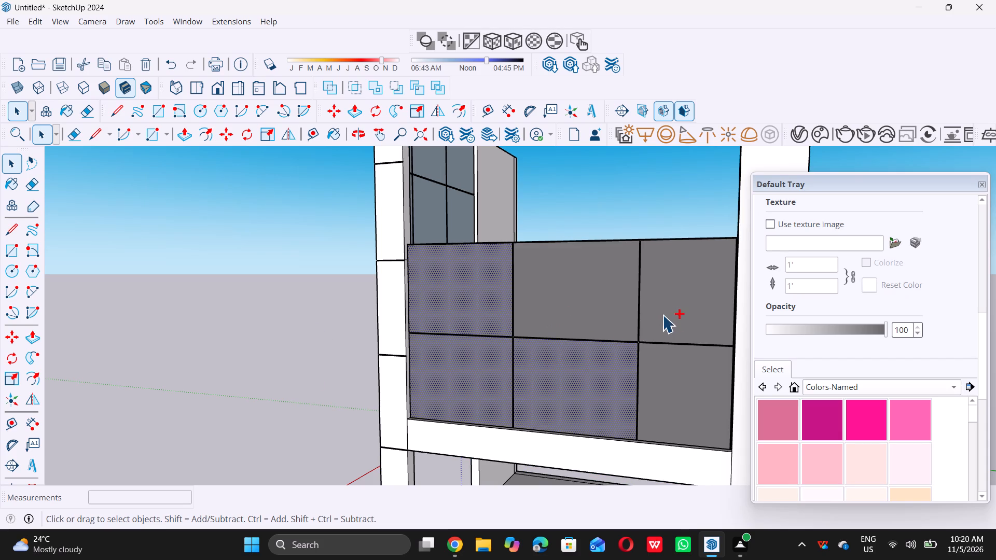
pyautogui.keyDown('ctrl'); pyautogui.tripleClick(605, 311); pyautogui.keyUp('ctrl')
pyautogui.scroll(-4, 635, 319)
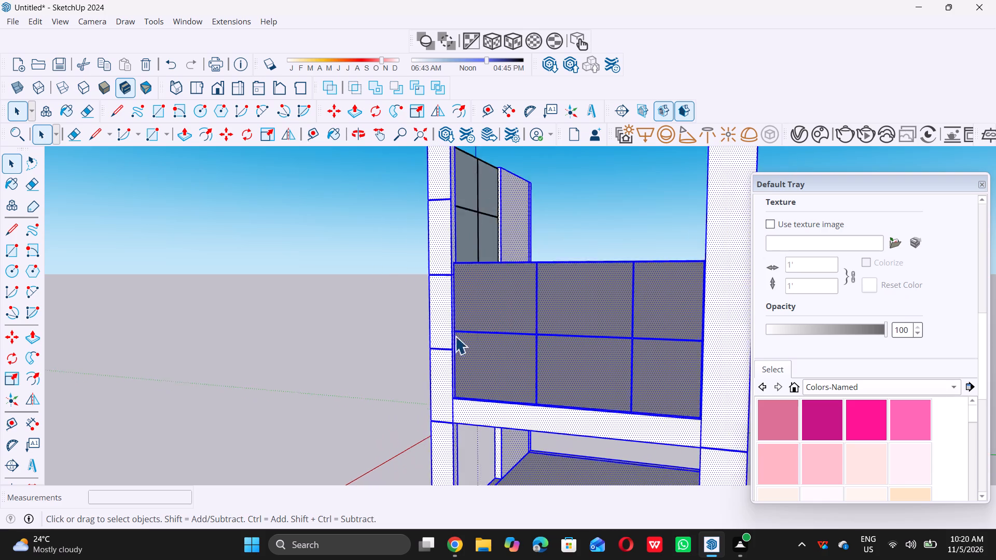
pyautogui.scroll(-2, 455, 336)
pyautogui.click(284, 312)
# Group the six panes together with the frame of the window above the beam between the two columns.
pyautogui.scroll(-11, 293, 309)
pyautogui.moveTo(378, 387); pyautogui.dragTo(458, 382, button='middle')
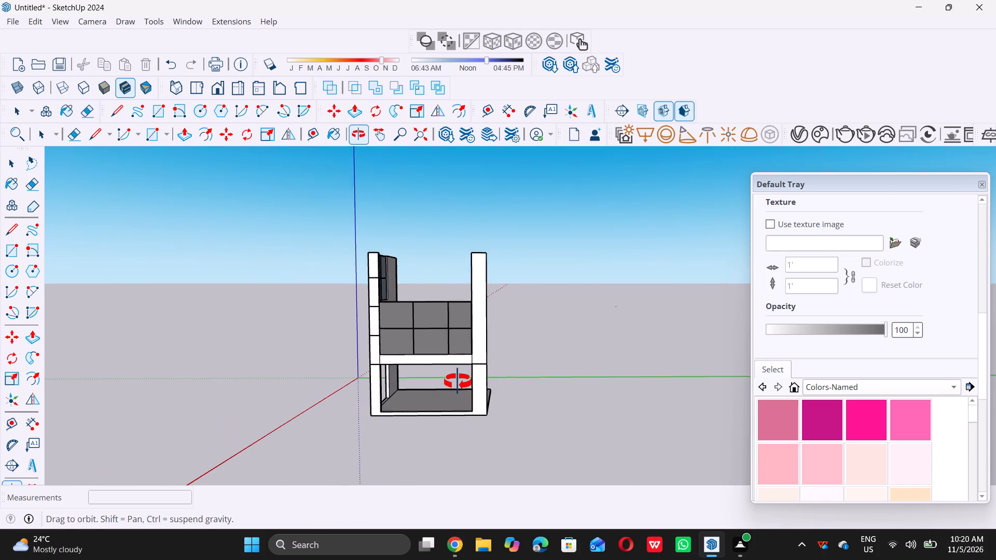
pyautogui.moveTo(458, 382); pyautogui.dragTo(472, 387, button='middle')
pyautogui.scroll(5, 447, 343)
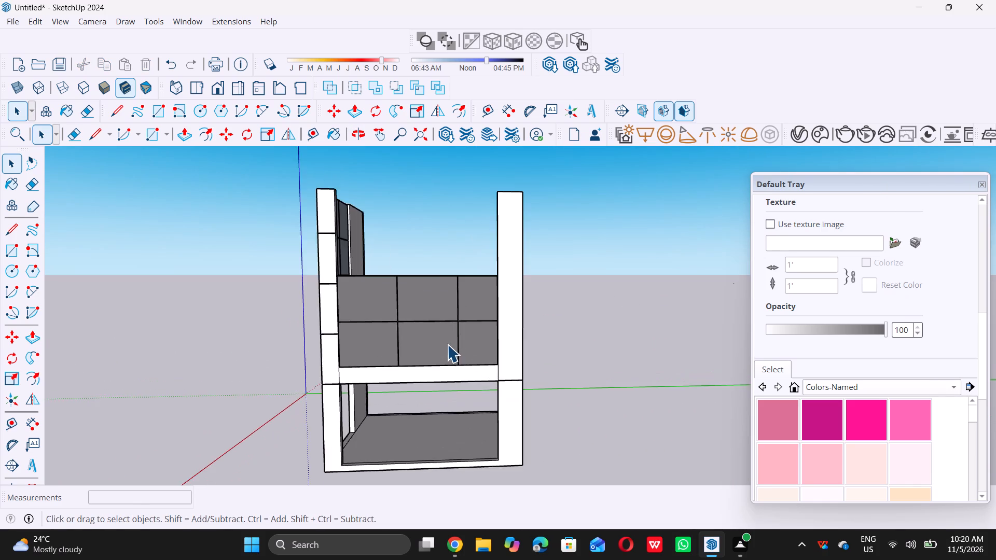
pyautogui.scroll(3, 447, 344)
pyautogui.click(447, 346)
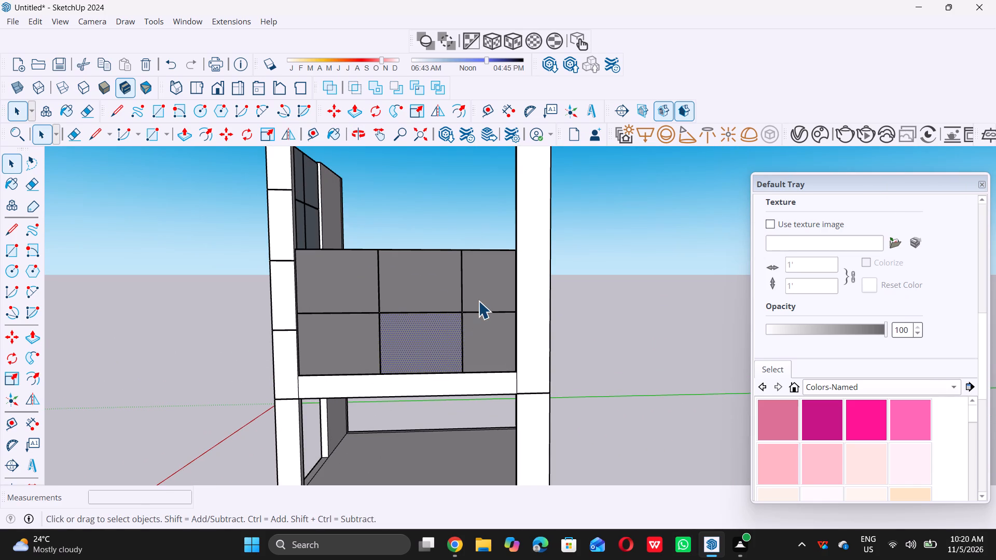
pyautogui.keyDown('ctrl'); pyautogui.doubleClick(482, 296); pyautogui.keyUp('ctrl')
pyautogui.keyDown('ctrl'); pyautogui.click(486, 335); pyautogui.keyUp('ctrl')
pyautogui.keyDown('ctrl'); pyautogui.click(437, 295); pyautogui.keyUp('ctrl')
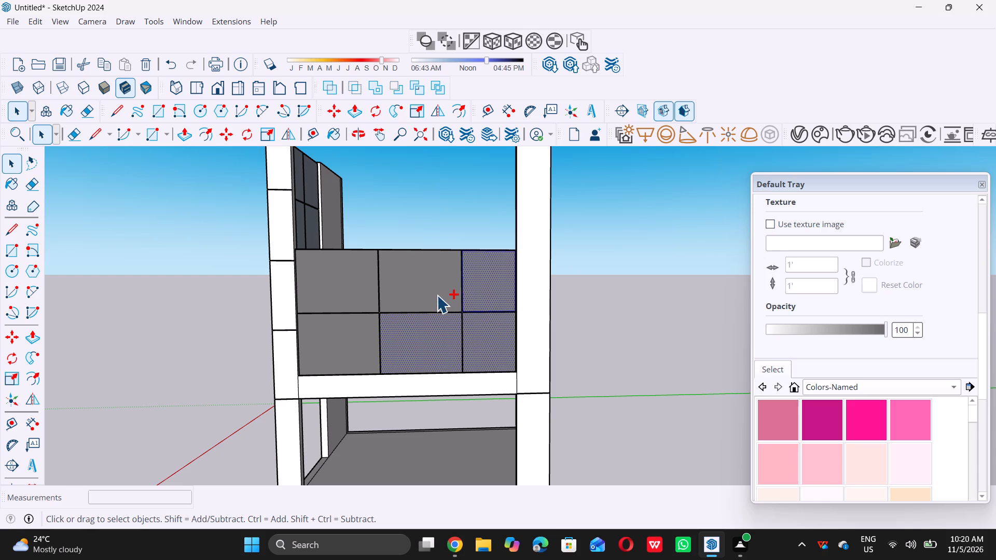
pyautogui.keyDown('ctrl'); pyautogui.click(334, 295); pyautogui.keyUp('ctrl')
pyautogui.keyDown('ctrl'); pyautogui.click(342, 334); pyautogui.keyUp('ctrl')
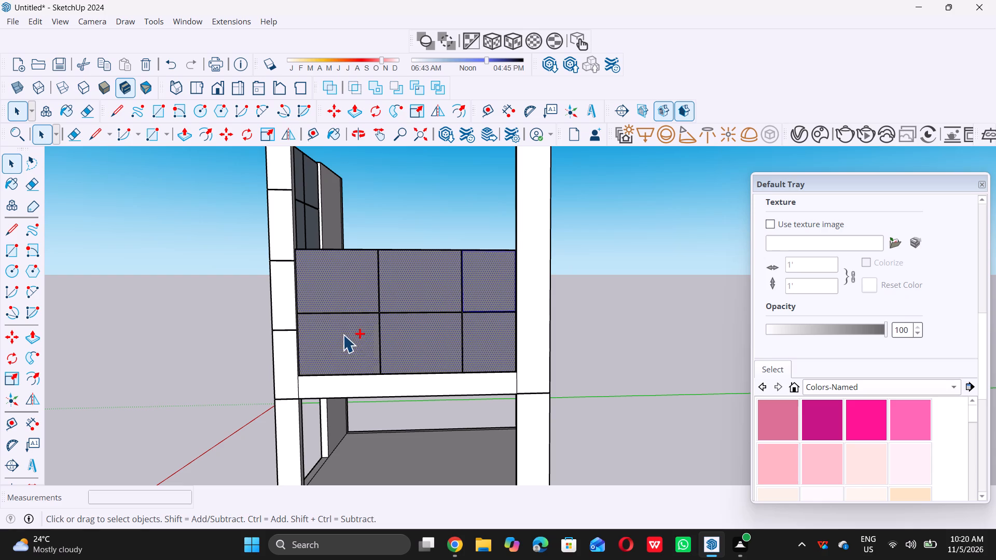
pyautogui.scroll(10, 359, 333)
pyautogui.scroll(6, 273, 302)
pyautogui.scroll(19, 339, 237)
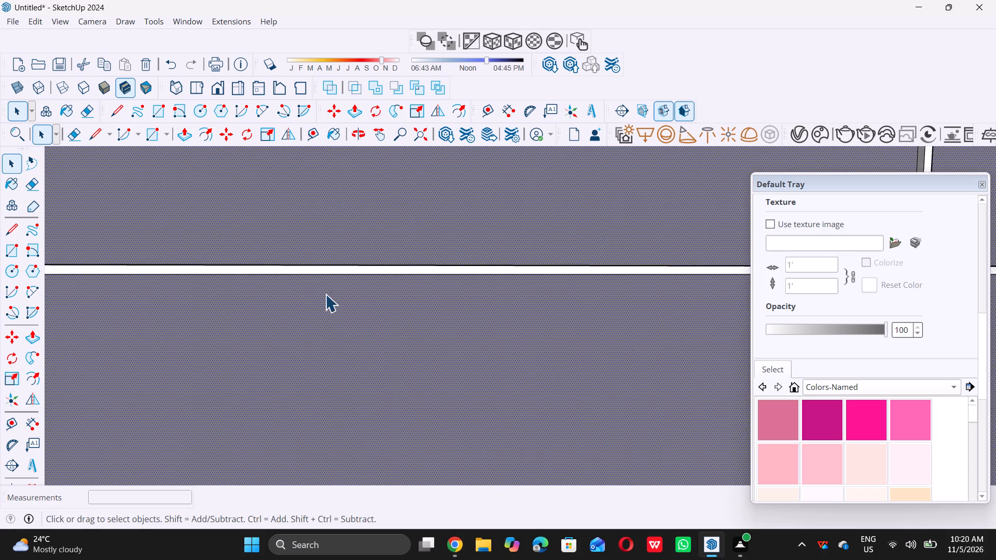
pyautogui.scroll(1, 325, 294)
pyautogui.keyDown('ctrl'); pyautogui.doubleClick(359, 258); pyautogui.keyUp('ctrl')
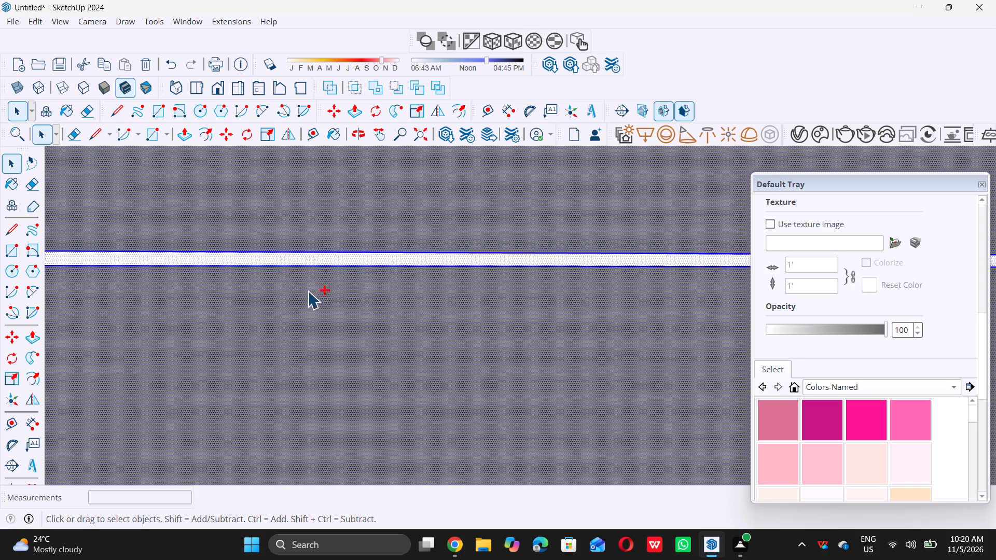
pyautogui.keyDown('ctrl'); pyautogui.scroll(-13, 301, 295); pyautogui.keyUp('ctrl')
pyautogui.keyDown('ctrl'); pyautogui.scroll(-9, 255, 309); pyautogui.keyUp('ctrl')
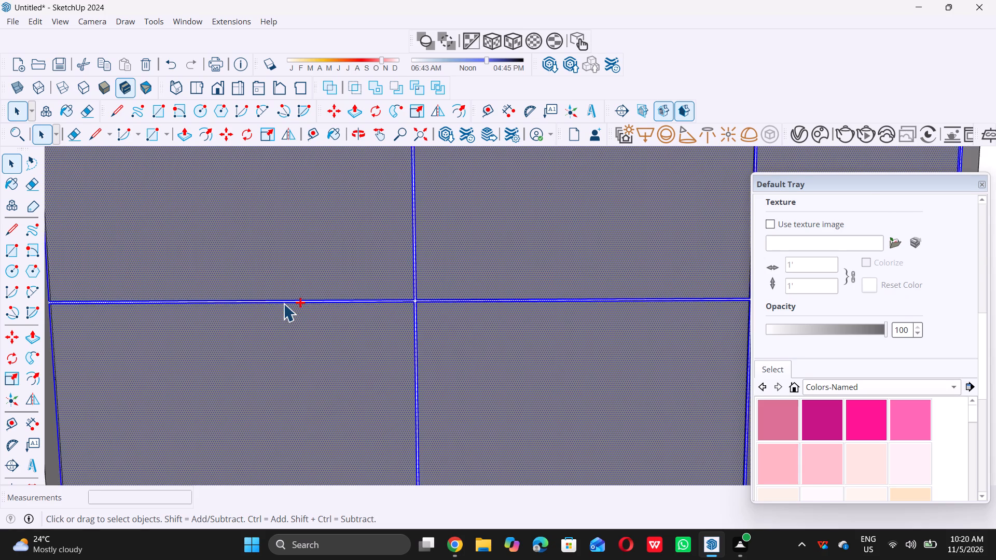
pyautogui.keyDown('ctrl'); pyautogui.scroll(-4, 283, 303); pyautogui.keyUp('ctrl')
pyautogui.rightClick(317, 303)
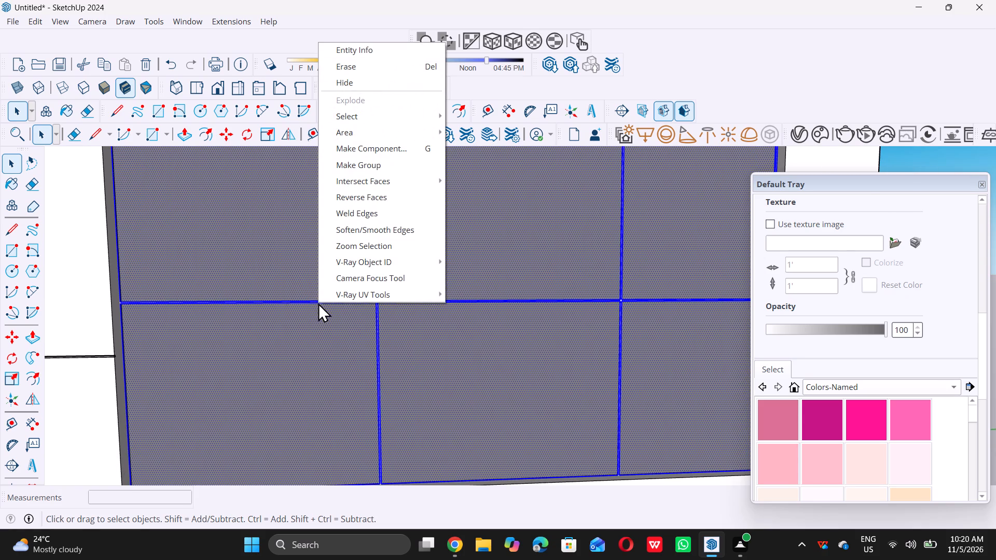
pyautogui.click(368, 170)
# Move the window group by its lower corner 2 1/4" outward to the midpoint of the opening's depth edge.
pyautogui.scroll(-2, 328, 264)
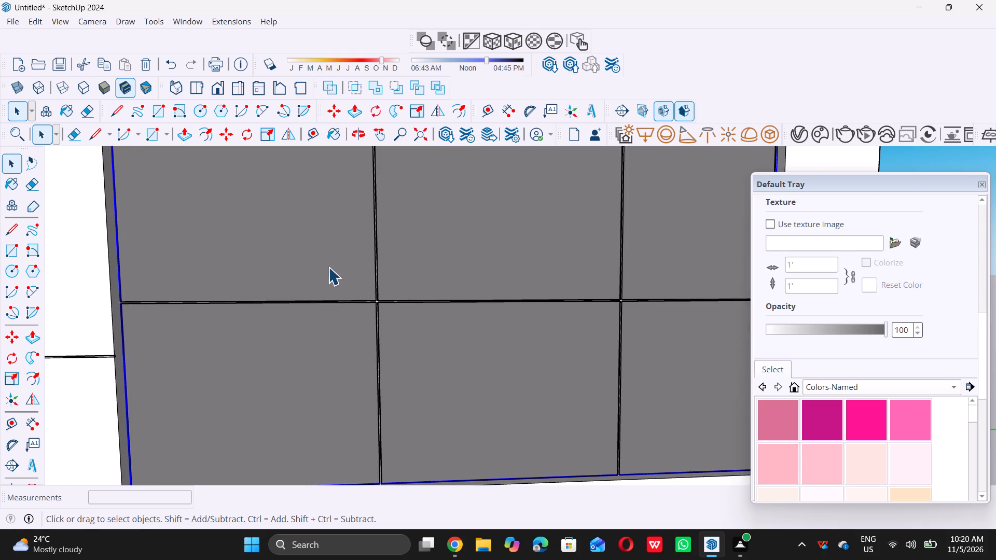
pyautogui.scroll(-11, 328, 267)
pyautogui.moveTo(330, 263); pyautogui.dragTo(322, 299, button='middle')
pyautogui.scroll(2, 262, 342)
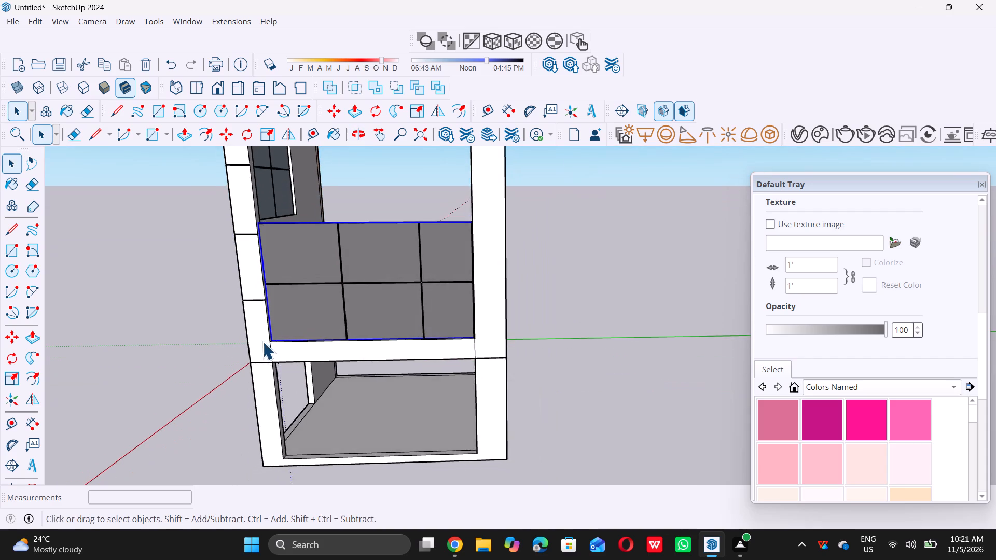
pyautogui.scroll(3, 262, 342)
pyautogui.moveTo(275, 327); pyautogui.dragTo(259, 362, button='middle')
pyautogui.scroll(5, 261, 359)
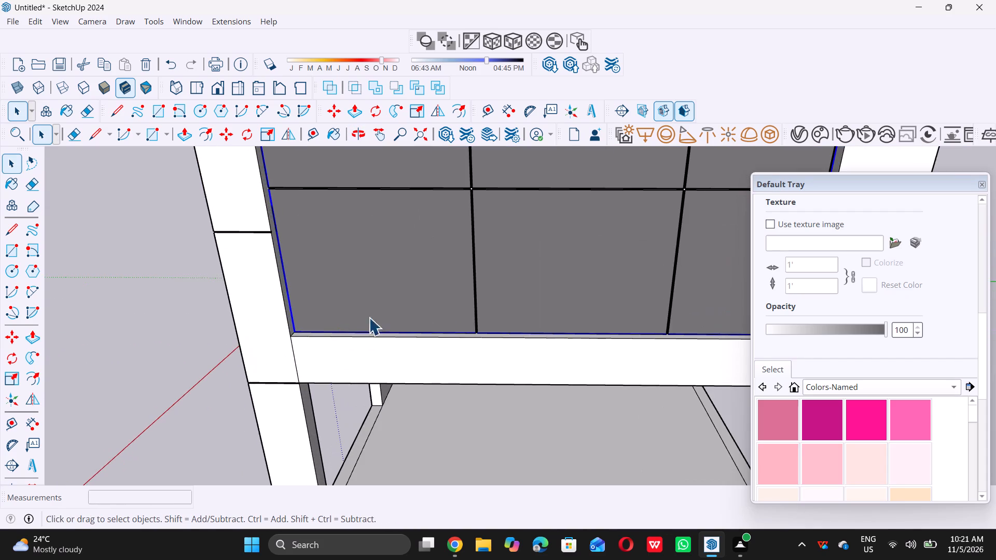
pyautogui.scroll(9, 332, 329)
pyautogui.scroll(5, 280, 332)
pyautogui.scroll(6, 214, 343)
pyautogui.scroll(5, 258, 341)
pyautogui.press('m')
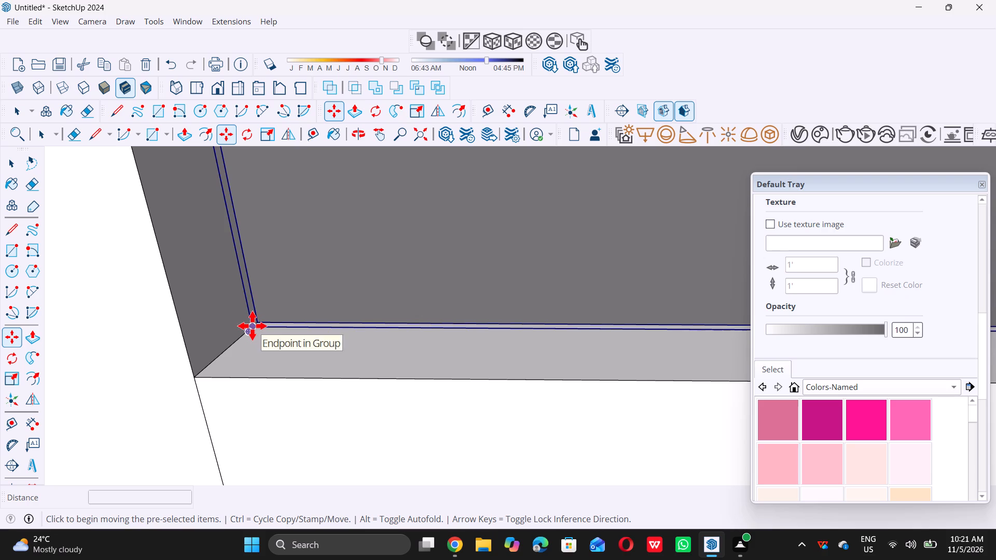
pyautogui.click(252, 325)
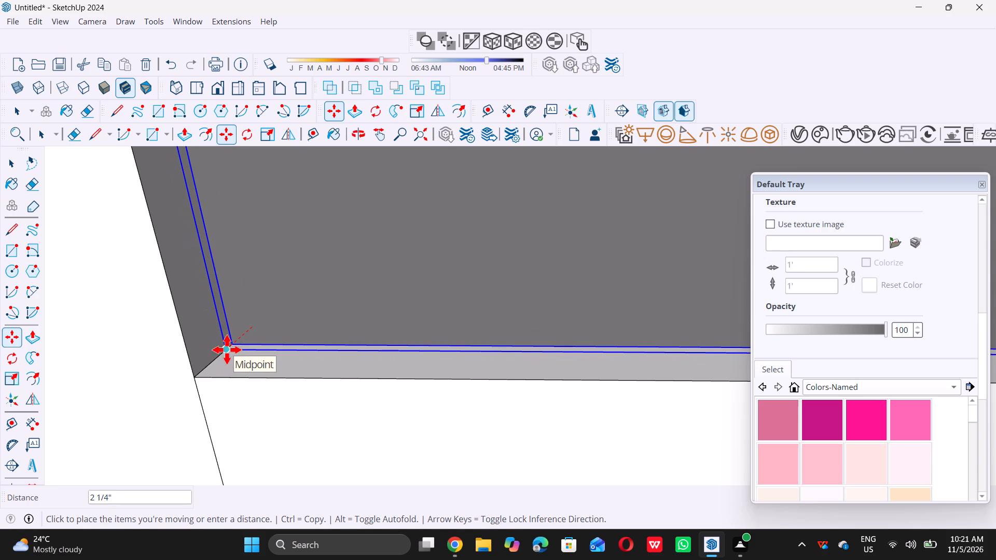
pyautogui.click(227, 349)
# Copy the window group straight up by about 10' 11 3/4", placing it above the original between the columns.
pyautogui.click(227, 349)
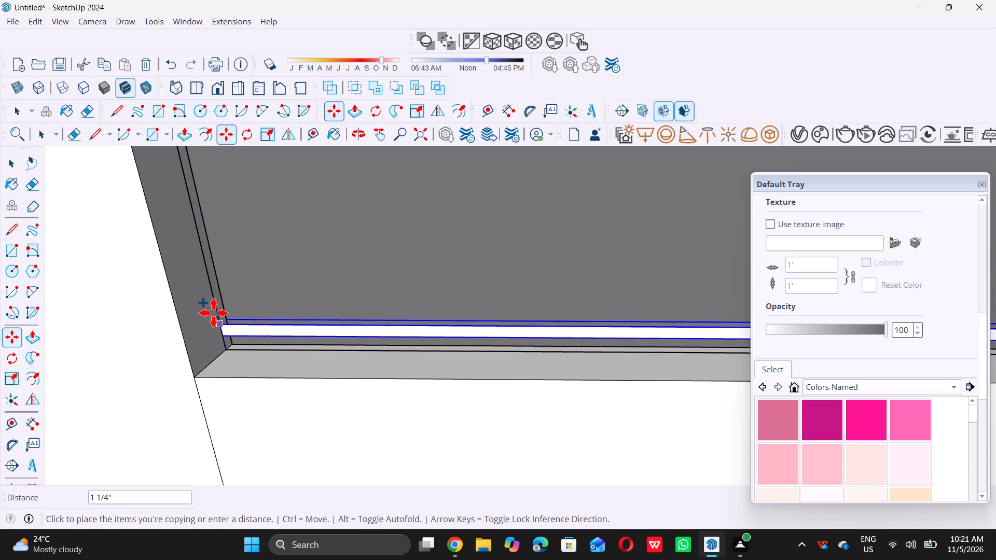
pyautogui.scroll(-6, 215, 311)
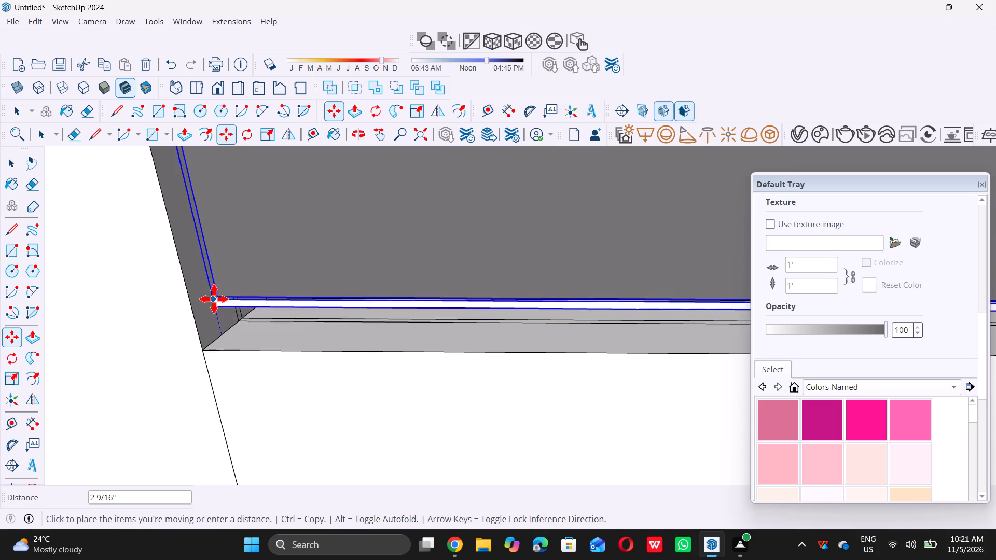
pyautogui.scroll(-6, 214, 298)
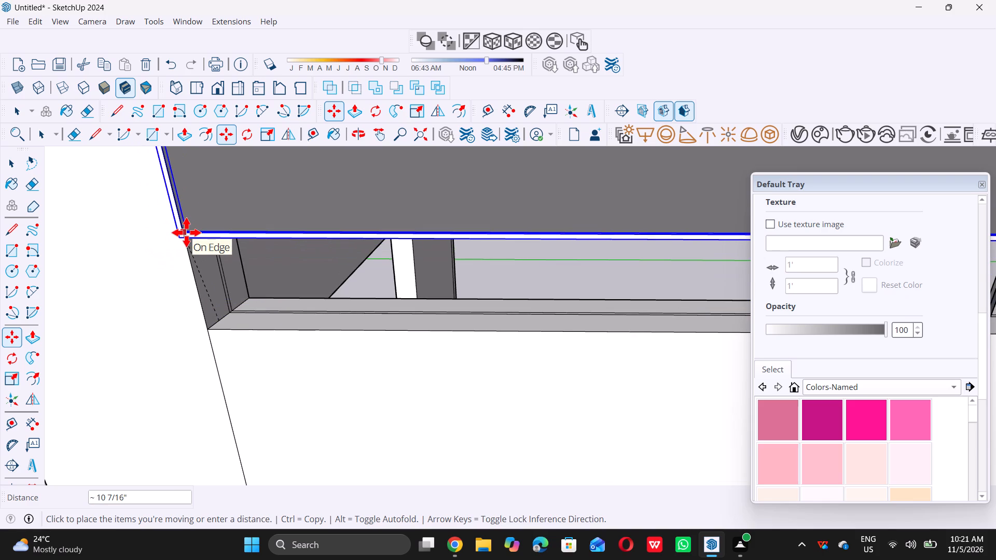
pyautogui.scroll(-15, 203, 244)
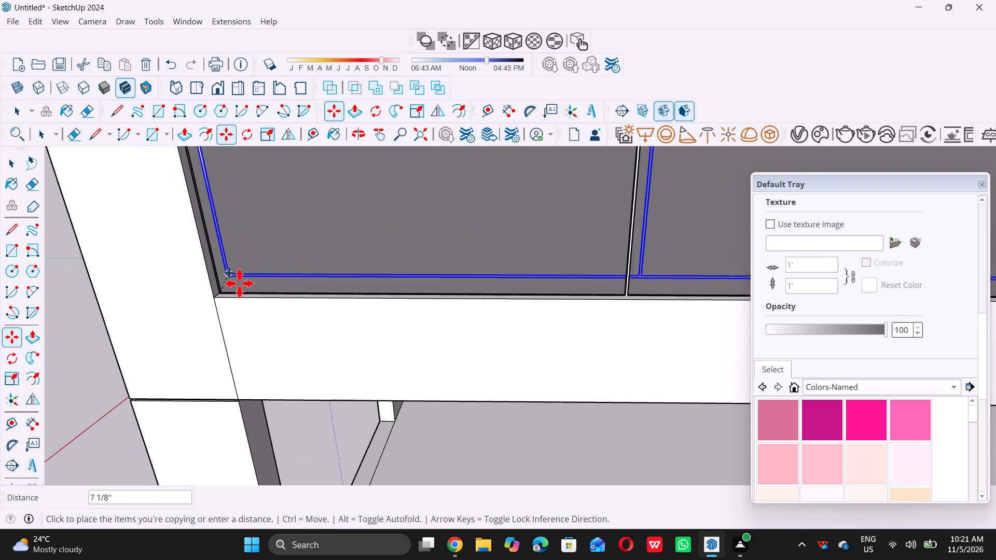
pyautogui.scroll(-20, 239, 283)
pyautogui.scroll(-7, 239, 283)
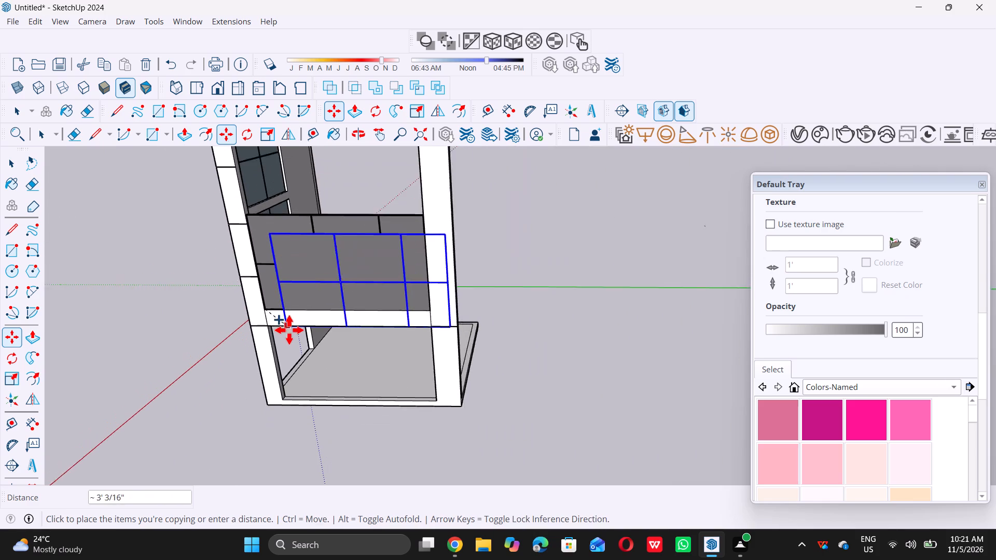
pyautogui.scroll(-9, 297, 242)
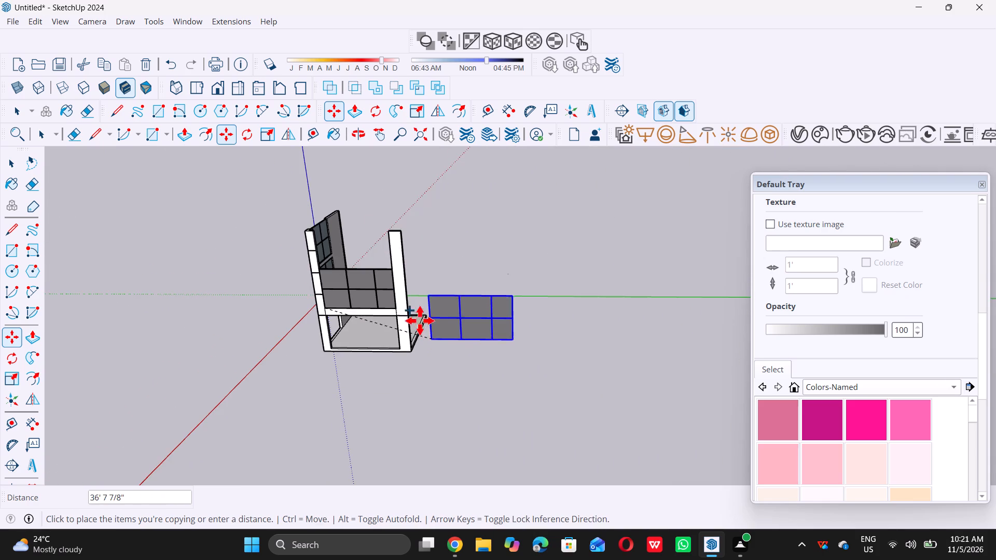
pyautogui.scroll(16, 306, 255)
pyautogui.scroll(6, 327, 277)
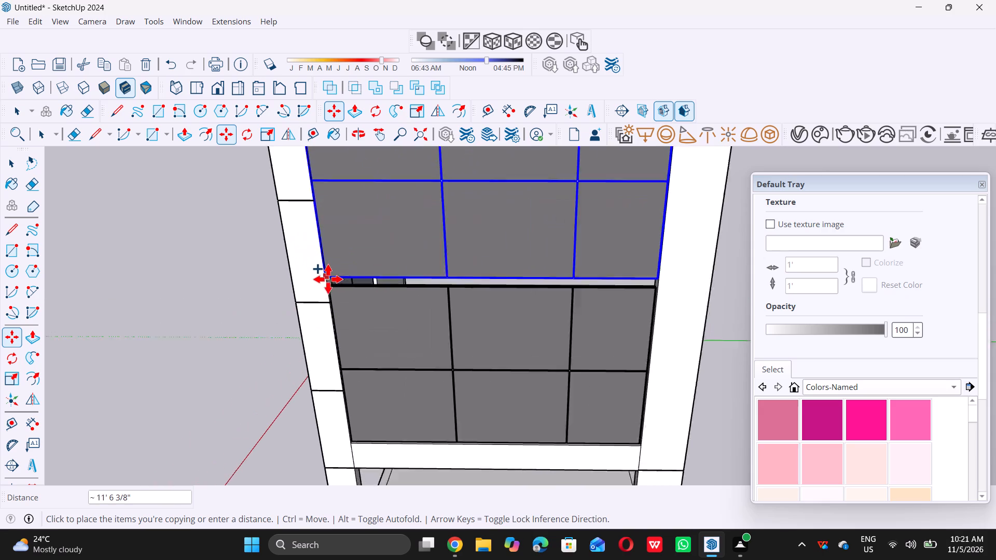
pyautogui.scroll(18, 333, 284)
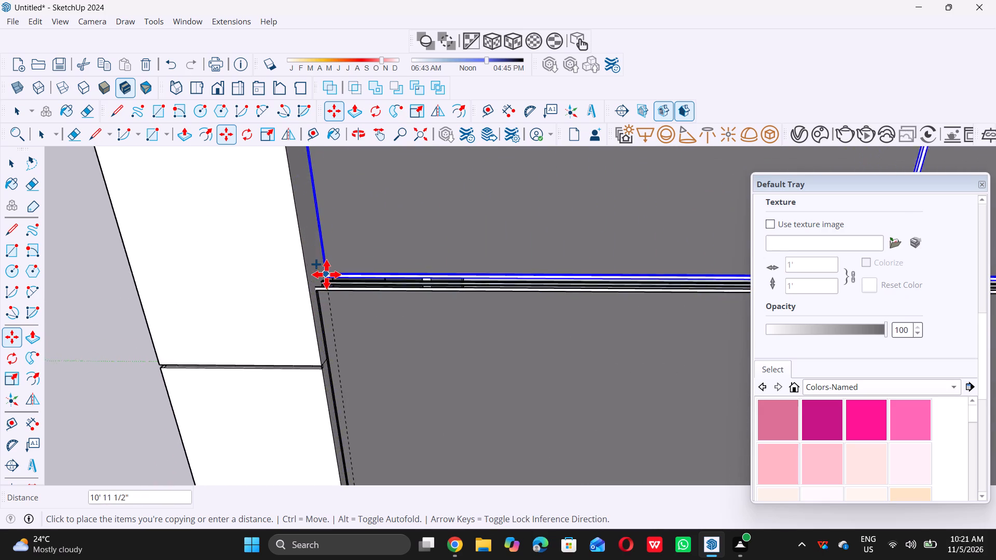
pyautogui.scroll(16, 326, 274)
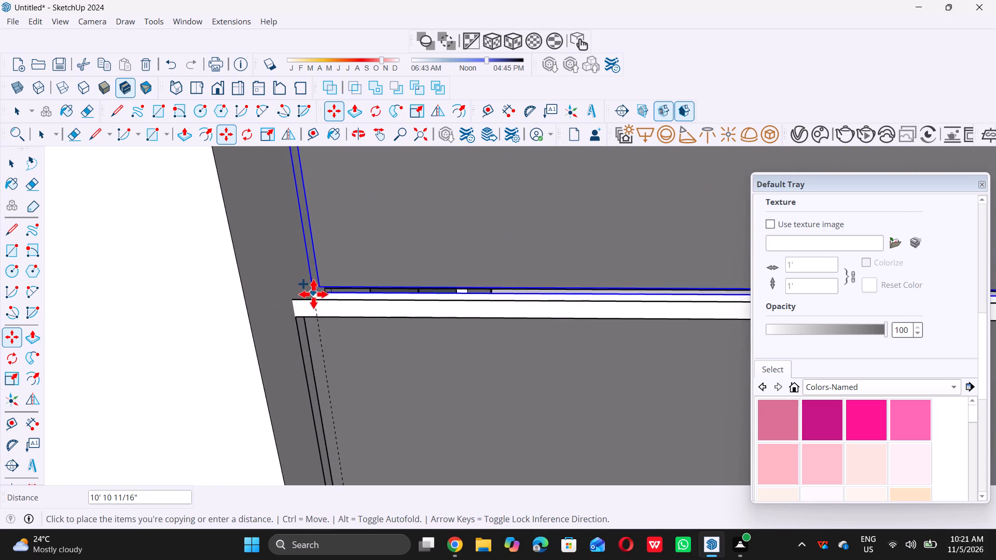
pyautogui.scroll(13, 313, 295)
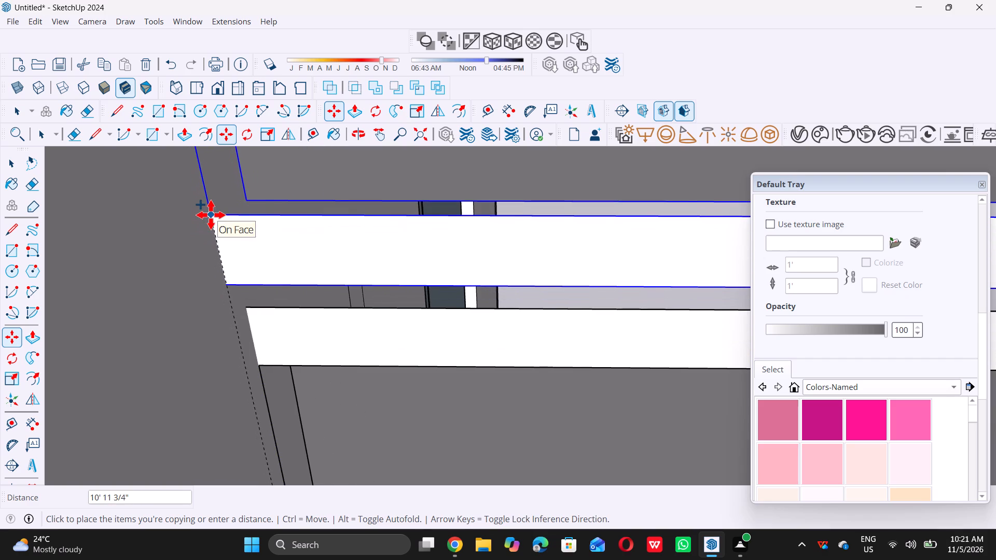
pyautogui.click(211, 214)
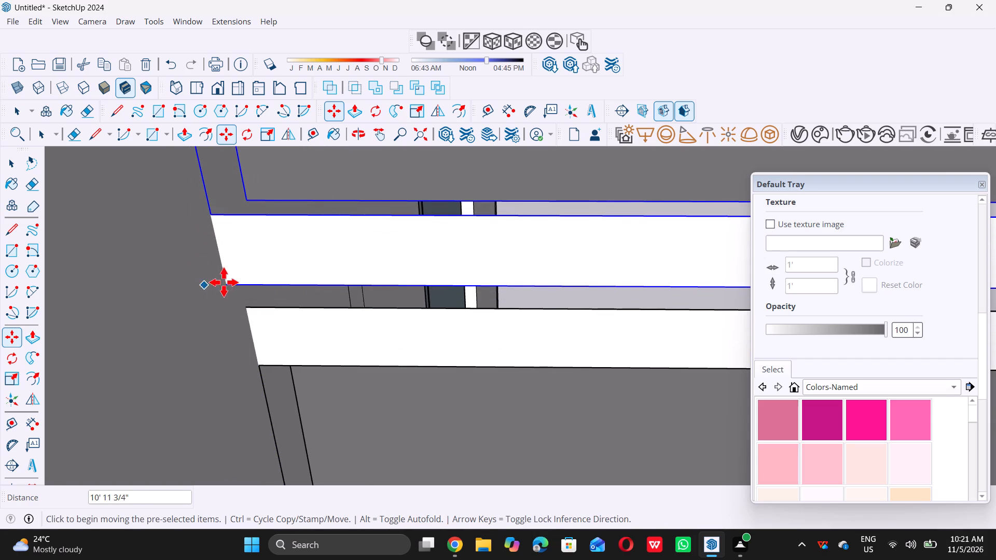
# Shift the upper window copy so its bottom outer corner meets the top corner of the lower window's frame.
pyautogui.click(229, 281)
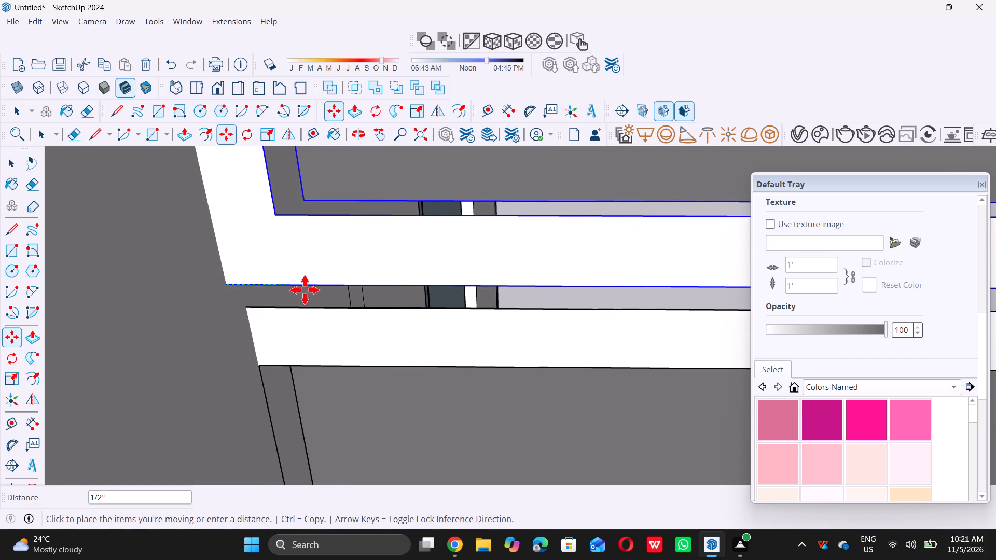
pyautogui.doubleClick(332, 293)
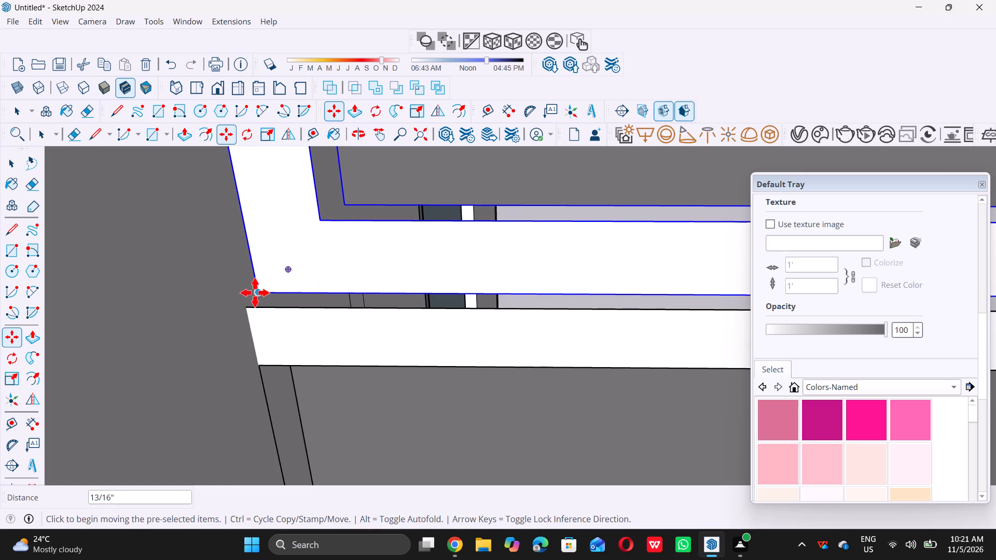
pyautogui.click(255, 292)
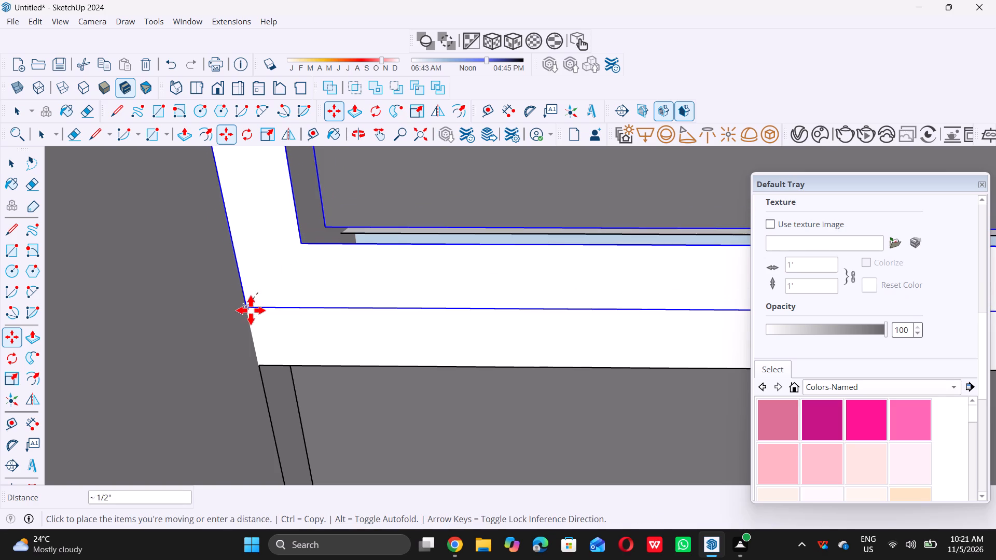
pyautogui.doubleClick(246, 312)
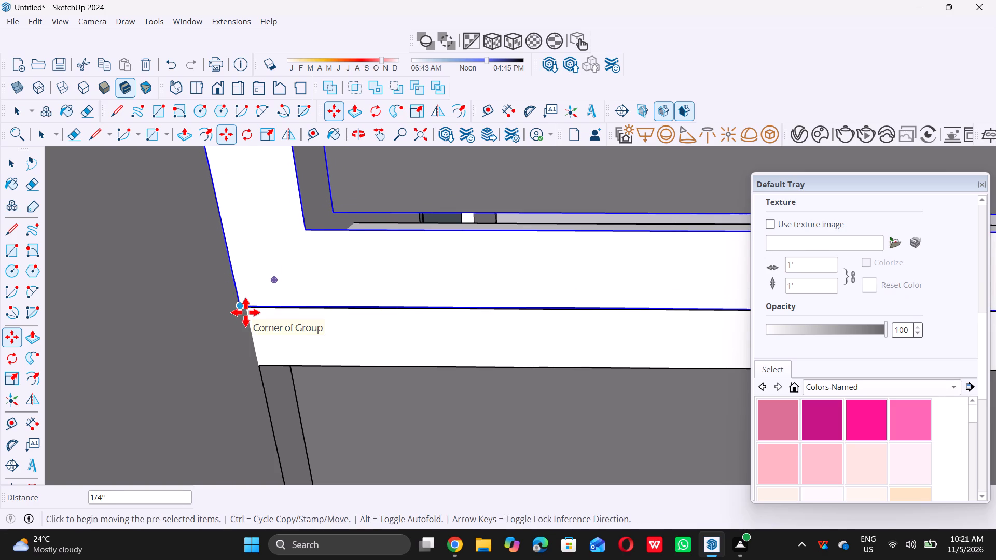
pyautogui.press('space')
# Examine the joint and mullion alignment between the copied upper window and the window below it.
pyautogui.scroll(-20, 245, 312)
pyautogui.scroll(-5, 245, 312)
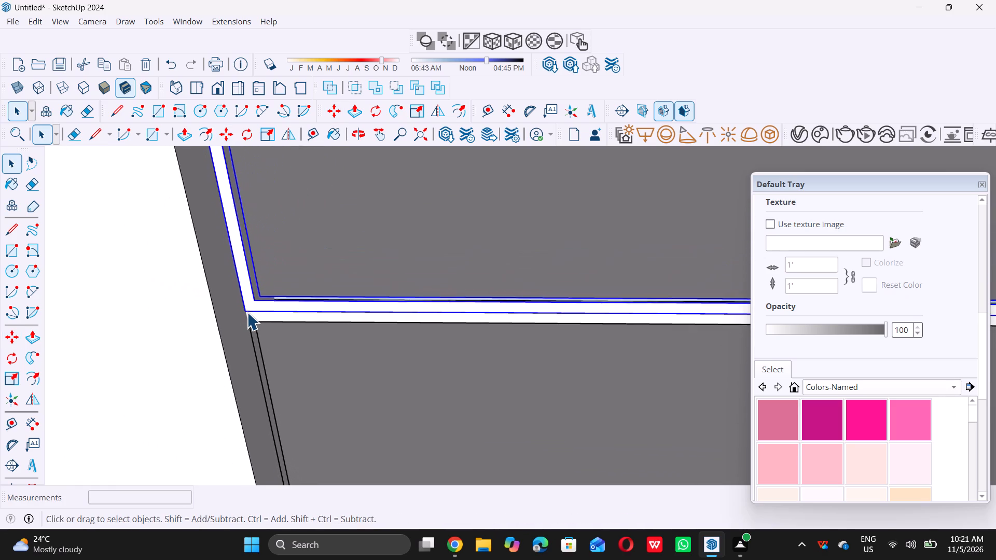
pyautogui.scroll(-20, 247, 312)
pyautogui.scroll(-6, 247, 312)
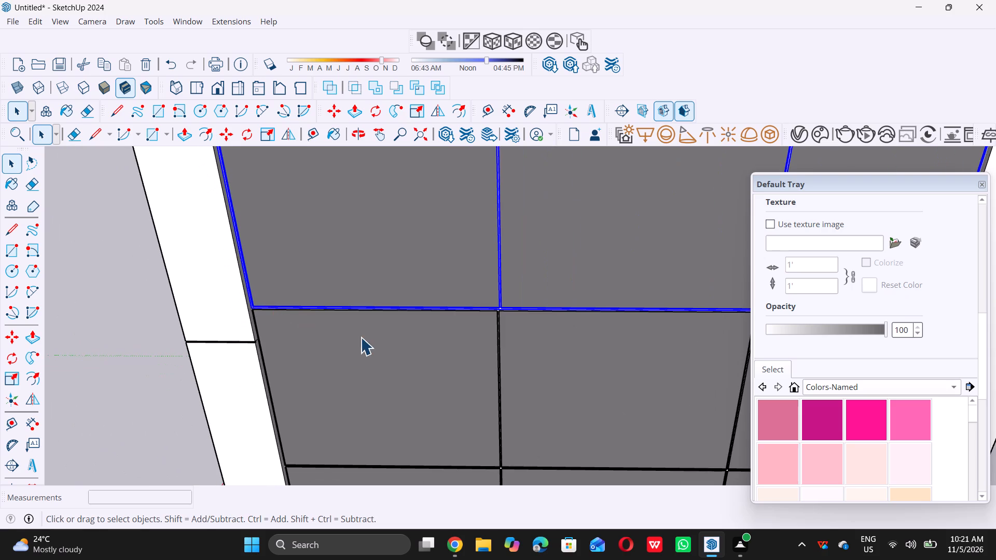
pyautogui.moveTo(361, 337); pyautogui.dragTo(335, 278, button='middle')
pyautogui.scroll(-6, 289, 329)
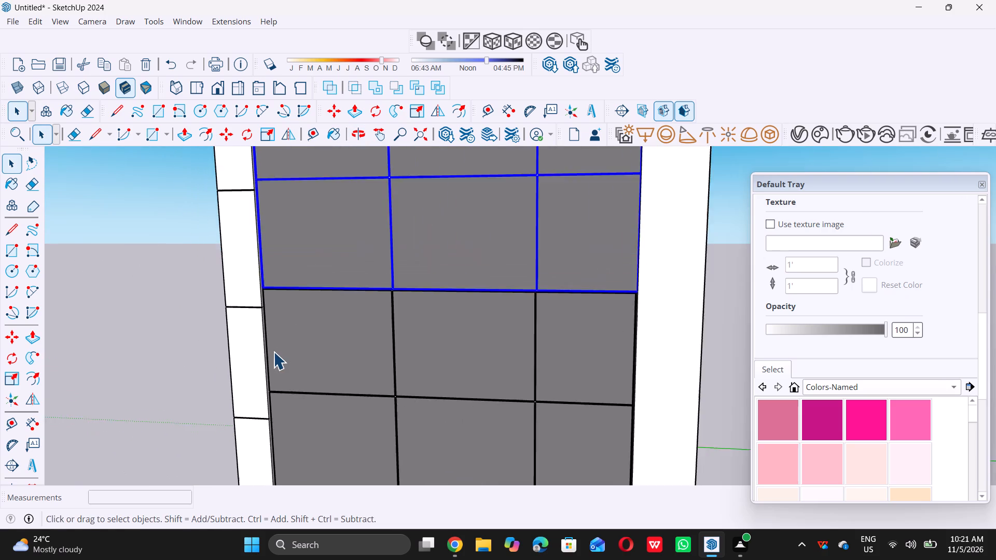
pyautogui.scroll(-2, 273, 352)
pyautogui.scroll(-5, 316, 360)
pyautogui.click(648, 356)
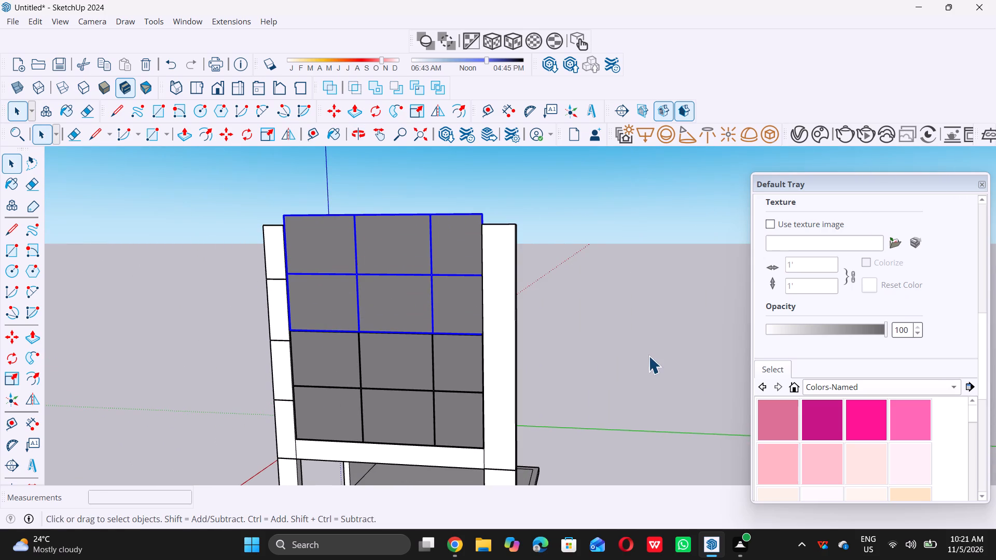
pyautogui.scroll(-4, 639, 348)
pyautogui.moveTo(378, 391); pyautogui.dragTo(418, 368, button='middle')
pyautogui.scroll(11, 442, 355)
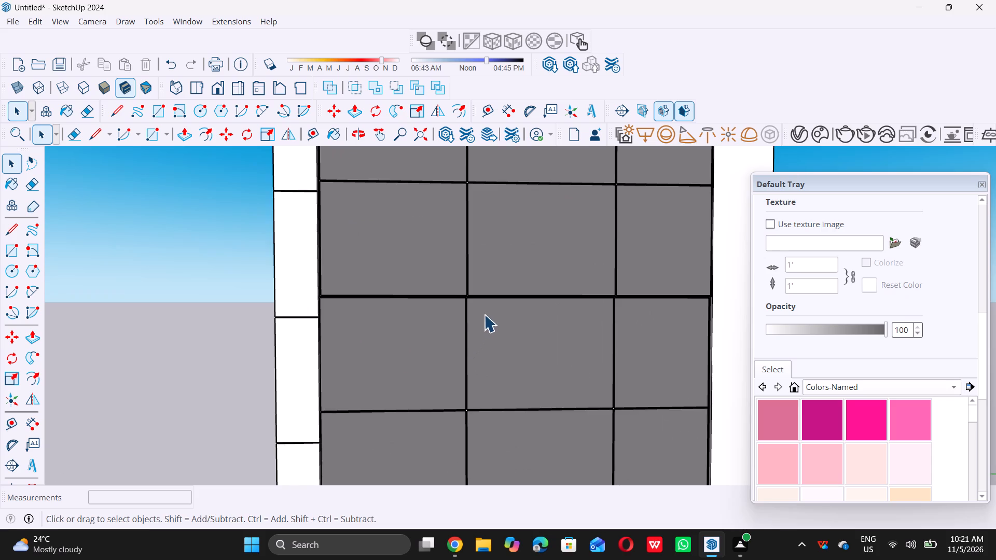
pyautogui.scroll(13, 481, 288)
pyautogui.scroll(-5, 461, 316)
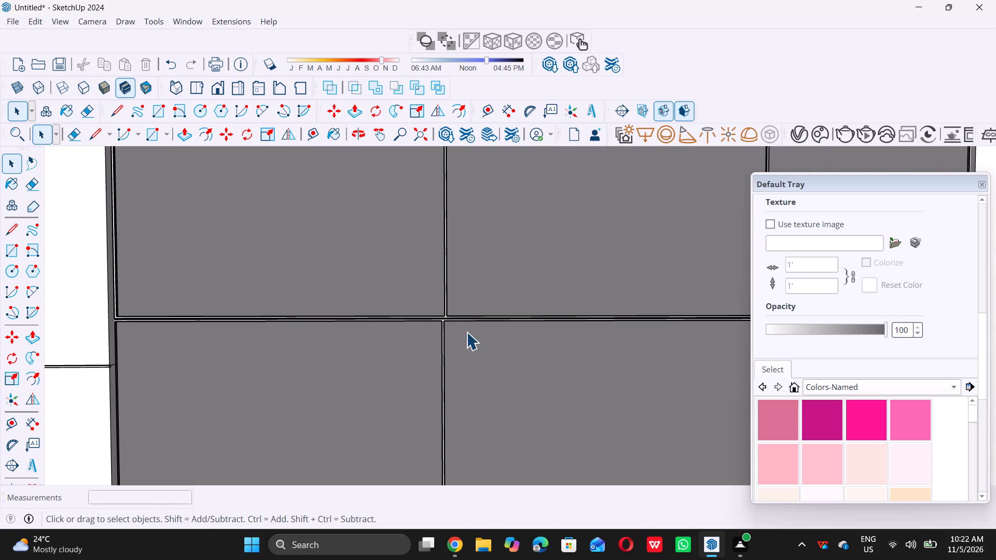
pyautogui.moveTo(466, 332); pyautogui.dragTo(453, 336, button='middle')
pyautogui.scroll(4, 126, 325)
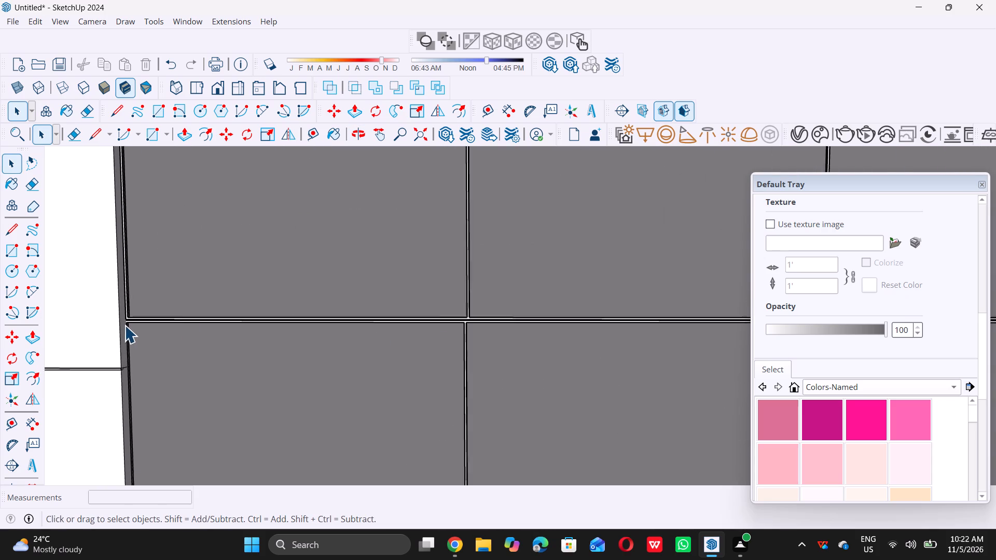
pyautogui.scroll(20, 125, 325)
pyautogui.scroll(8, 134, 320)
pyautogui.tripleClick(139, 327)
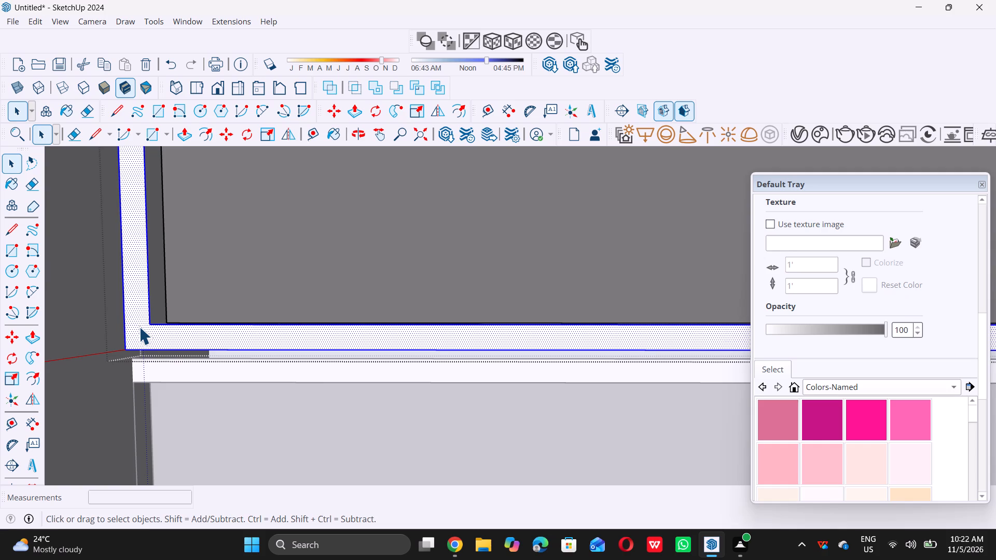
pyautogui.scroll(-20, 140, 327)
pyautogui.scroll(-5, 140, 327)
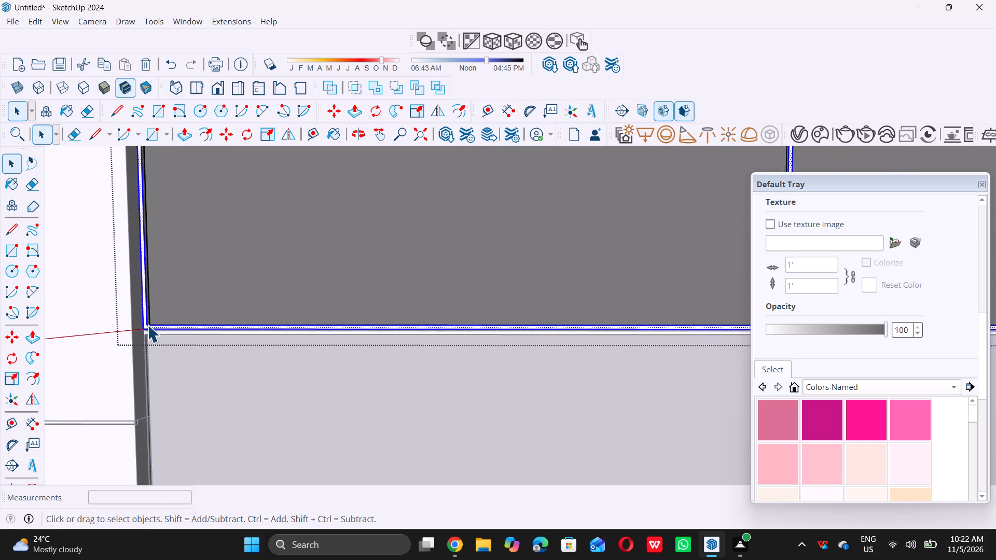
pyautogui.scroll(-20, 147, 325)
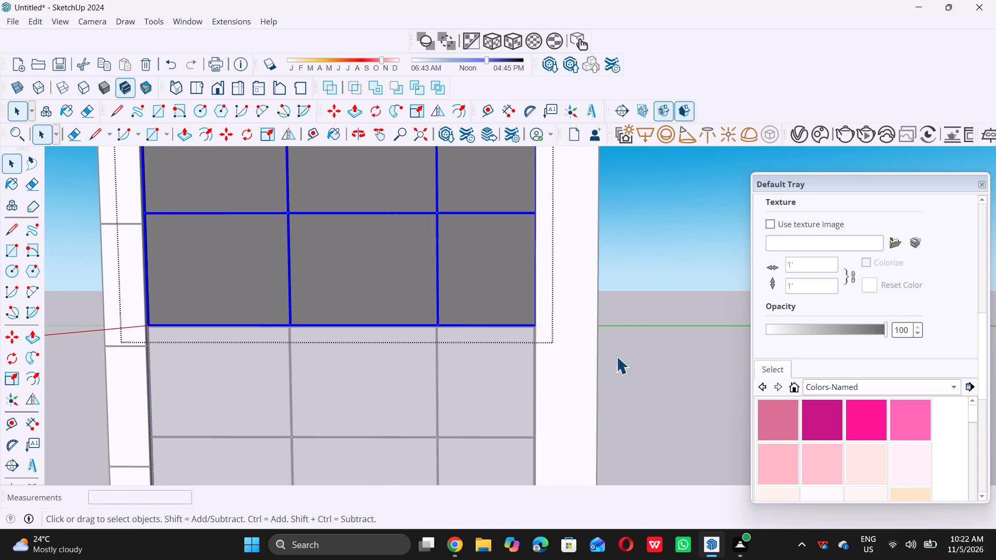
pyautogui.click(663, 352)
# Move the lower window group 1/2" sideways, clear of the column, so its outer top corner lines up with the upper window's corner.
pyautogui.moveTo(168, 345); pyautogui.dragTo(208, 341, button='middle')
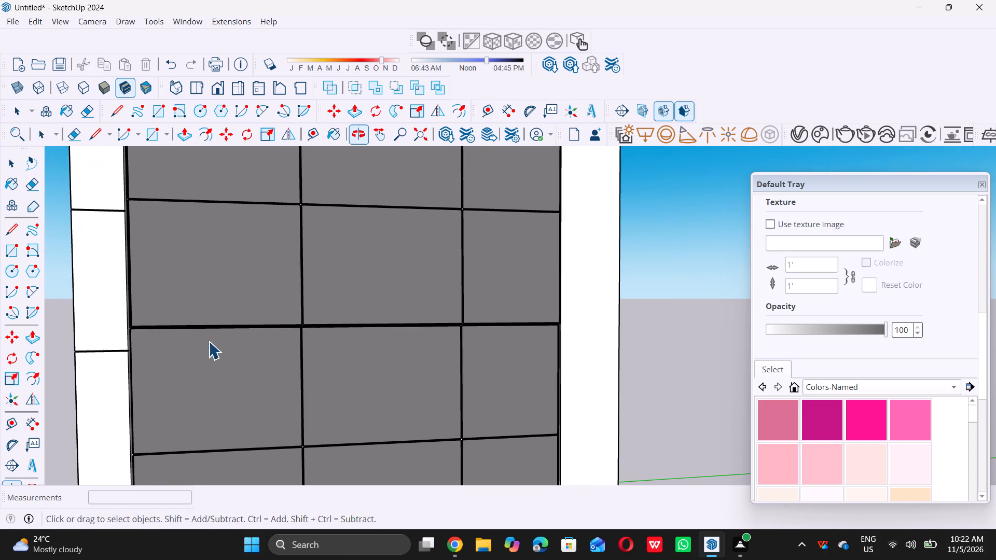
pyautogui.scroll(15, 147, 334)
pyautogui.middleClick(129, 334)
pyautogui.scroll(4, 122, 337)
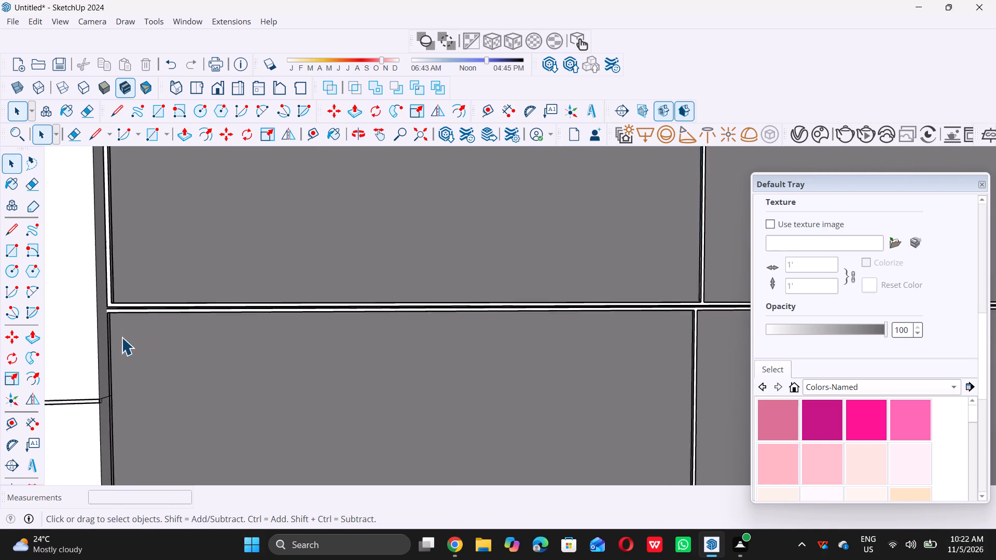
pyautogui.scroll(20, 121, 337)
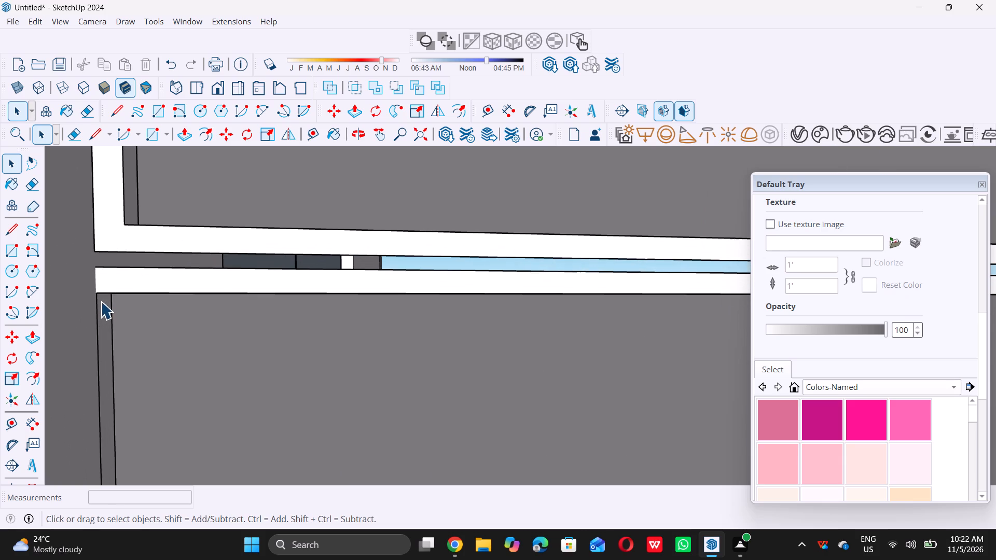
pyautogui.click(107, 285)
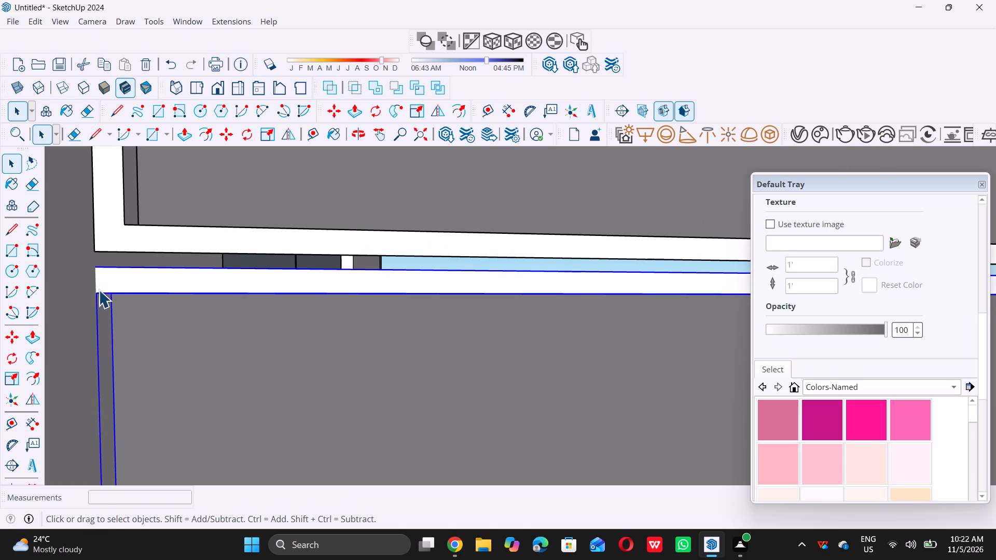
pyautogui.press('m')
pyautogui.doubleClick(84, 267)
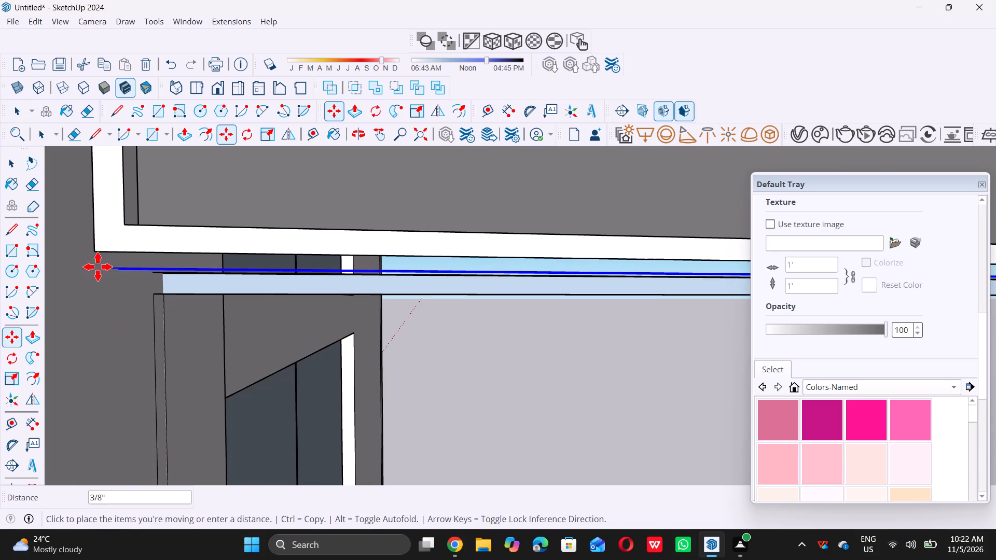
pyautogui.scroll(-9, 117, 268)
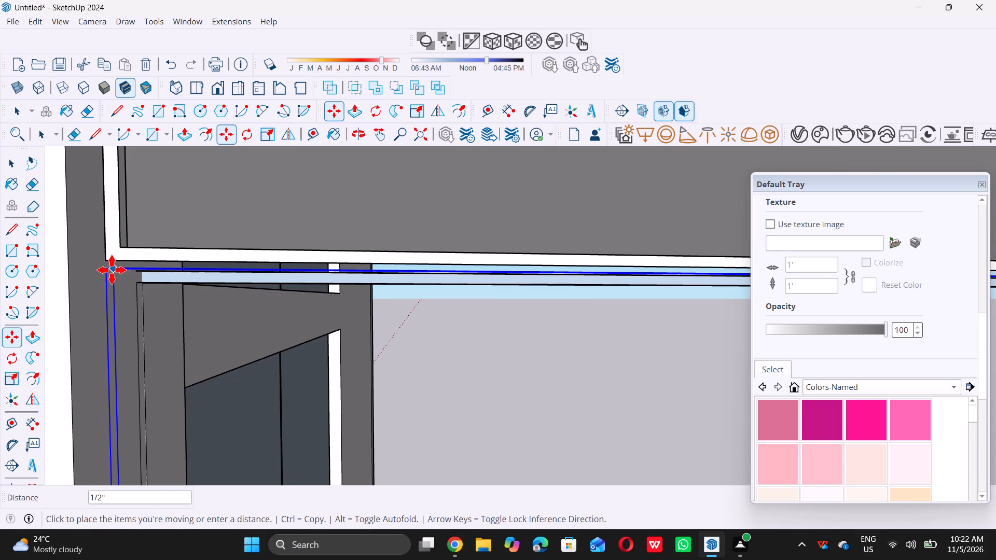
pyautogui.scroll(-7, 111, 270)
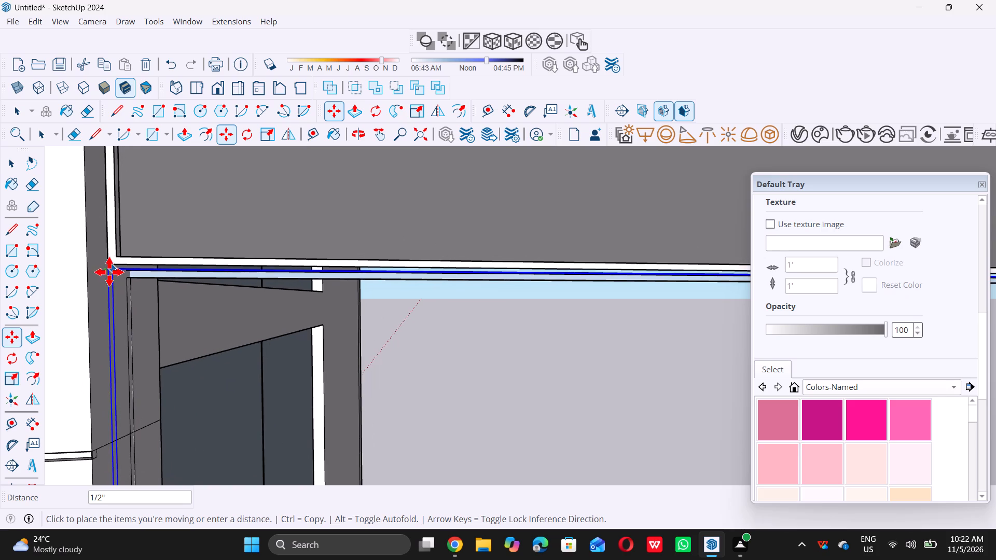
pyautogui.click(114, 271)
pyautogui.scroll(5, 105, 265)
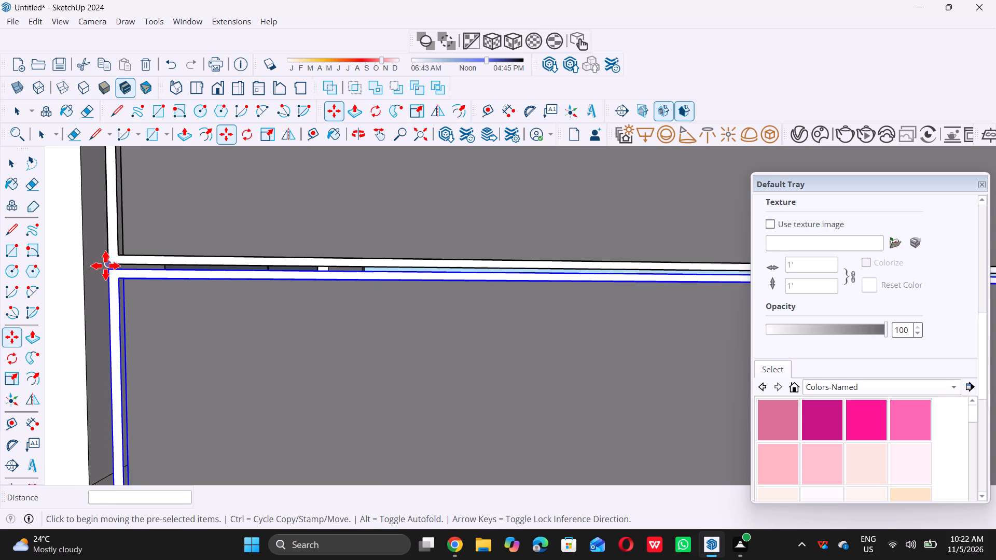
pyautogui.scroll(6, 106, 267)
pyautogui.press('space')
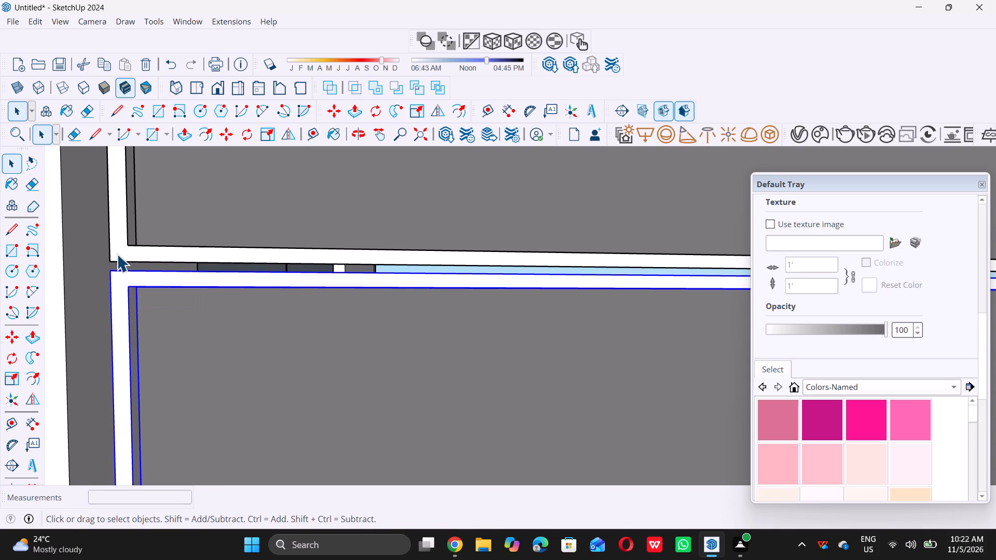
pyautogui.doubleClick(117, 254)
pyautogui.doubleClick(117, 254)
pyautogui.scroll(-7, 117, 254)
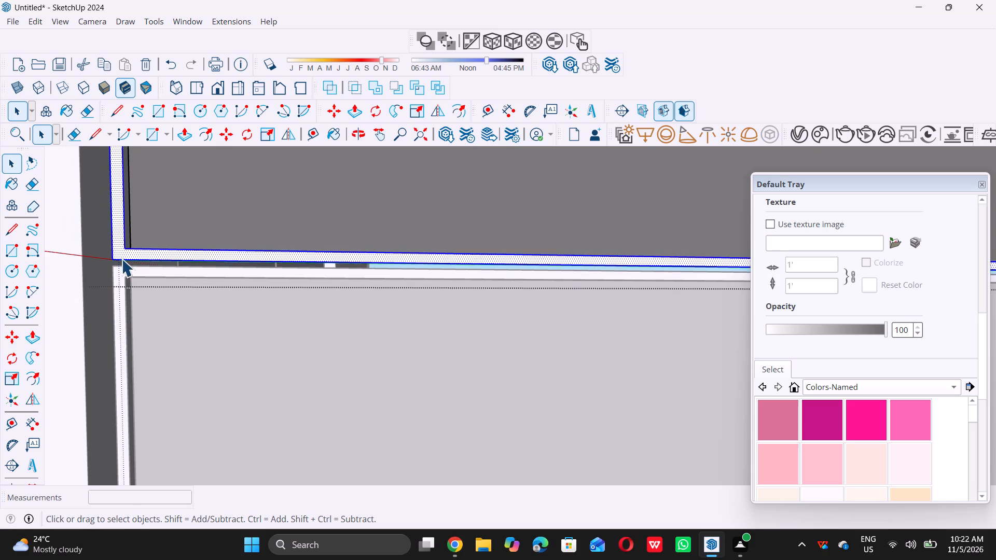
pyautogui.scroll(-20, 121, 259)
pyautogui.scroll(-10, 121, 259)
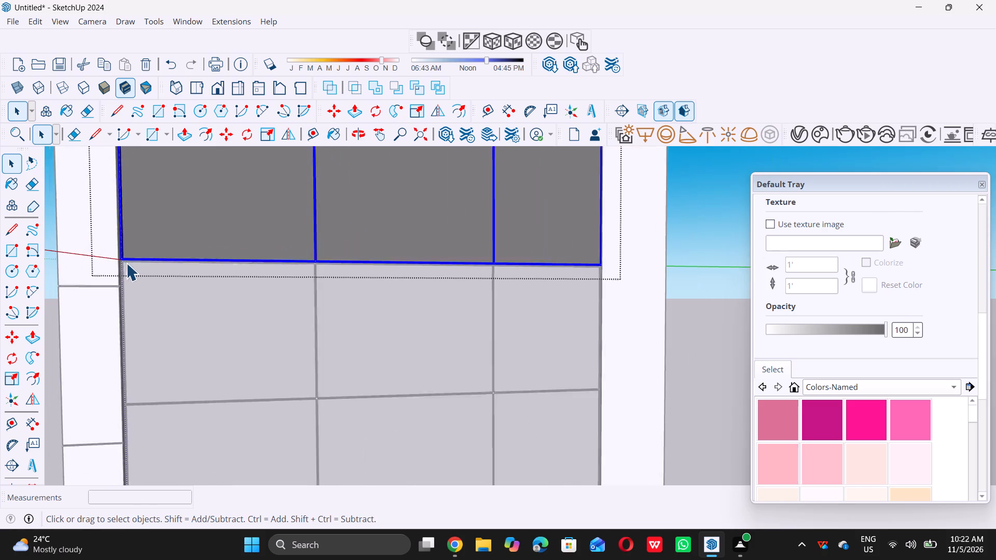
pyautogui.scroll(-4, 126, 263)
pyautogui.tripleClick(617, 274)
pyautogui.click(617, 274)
# Move the upper window group down by its bottom outer corner onto the lower window's top corner, closing the gap between the frames.
pyautogui.scroll(2, 152, 255)
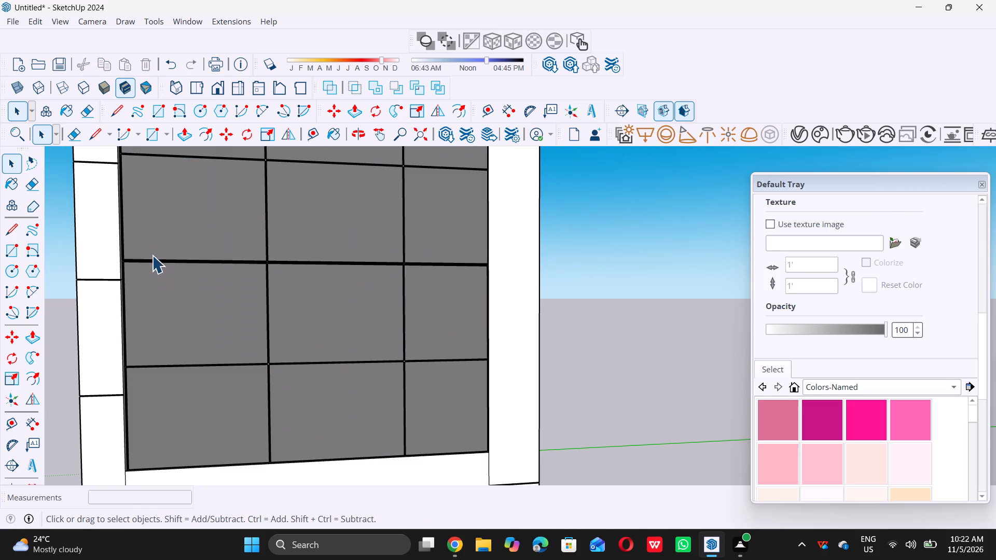
pyautogui.scroll(7, 152, 255)
pyautogui.moveTo(137, 241); pyautogui.dragTo(128, 274, button='middle')
pyautogui.scroll(5, 102, 300)
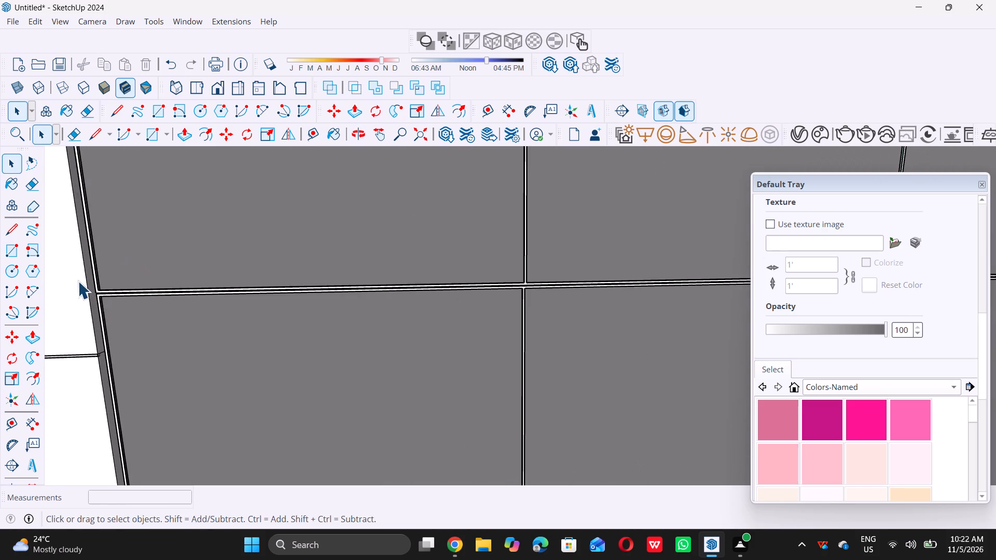
pyautogui.scroll(5, 78, 281)
pyautogui.scroll(20, 93, 292)
pyautogui.scroll(2, 93, 292)
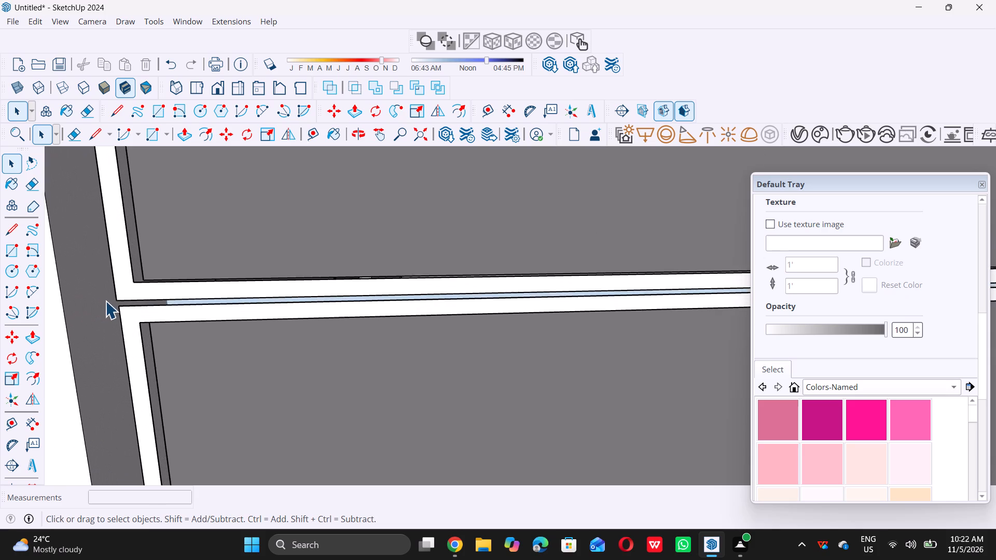
pyautogui.scroll(6, 105, 301)
pyautogui.click(140, 290)
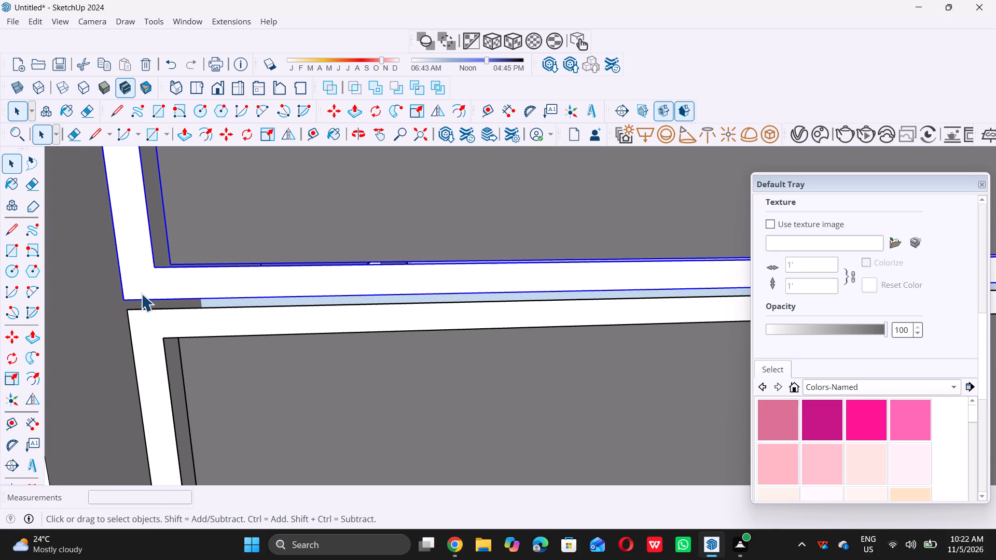
pyautogui.press('m')
pyautogui.doubleClick(121, 300)
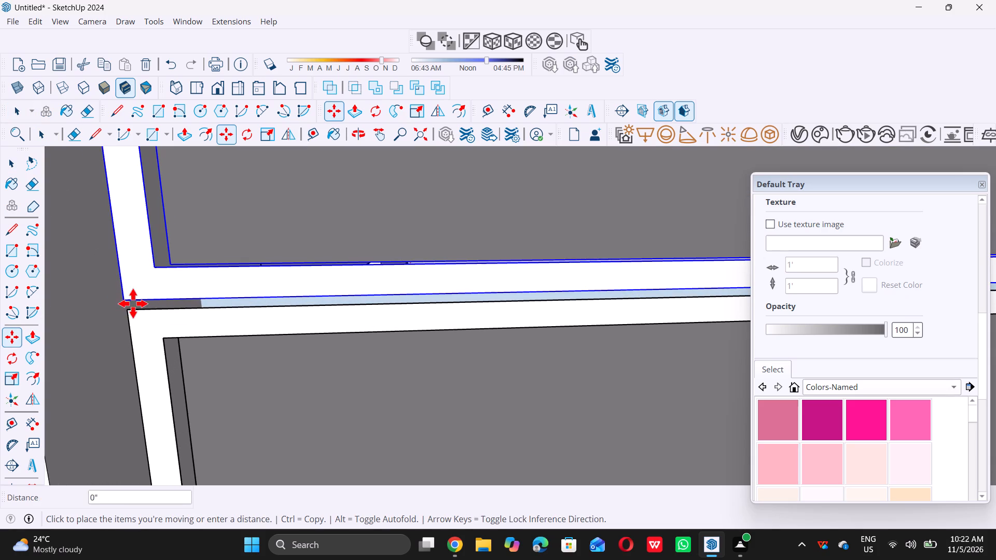
pyautogui.click(132, 307)
pyautogui.press('space')
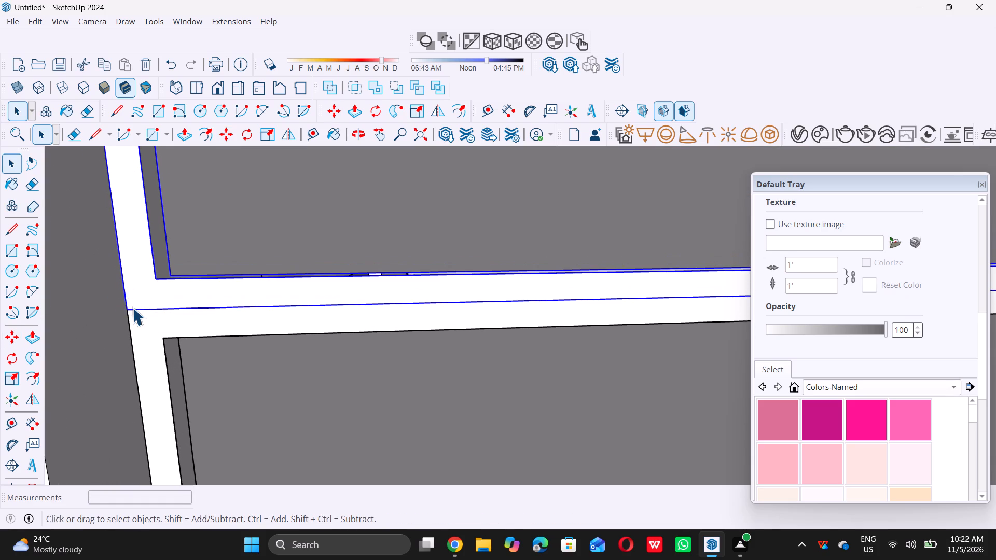
pyautogui.scroll(-20, 132, 307)
pyautogui.scroll(-14, 132, 307)
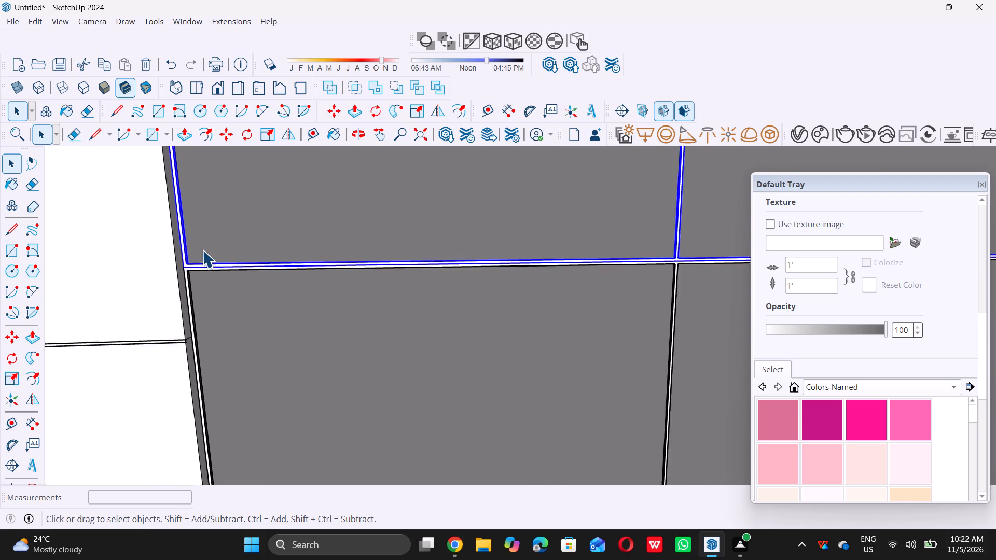
pyautogui.scroll(-19, 202, 250)
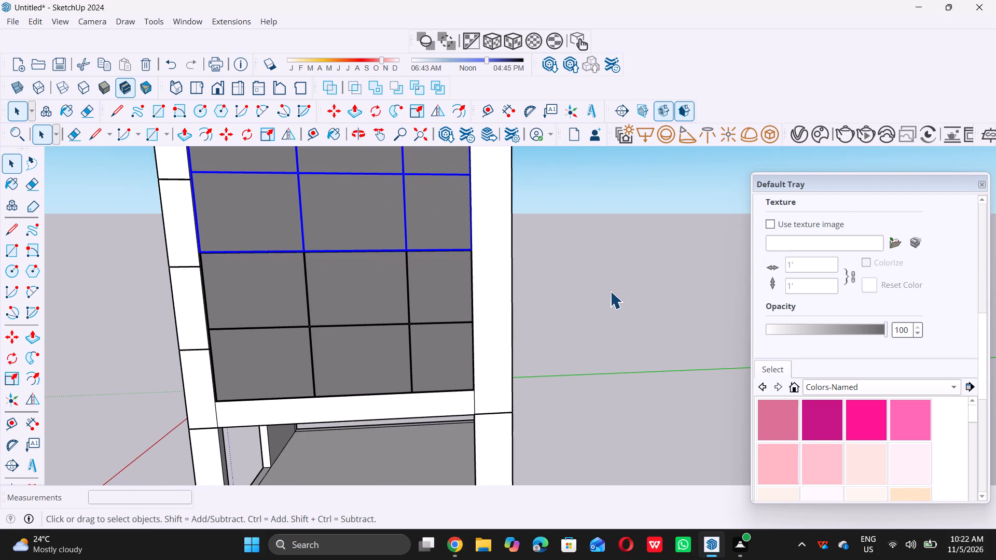
pyautogui.doubleClick(611, 291)
# Examine the stacked windows, columns and joint lines on both facades of the building from several angles.
pyautogui.moveTo(390, 308); pyautogui.dragTo(387, 271, button='middle')
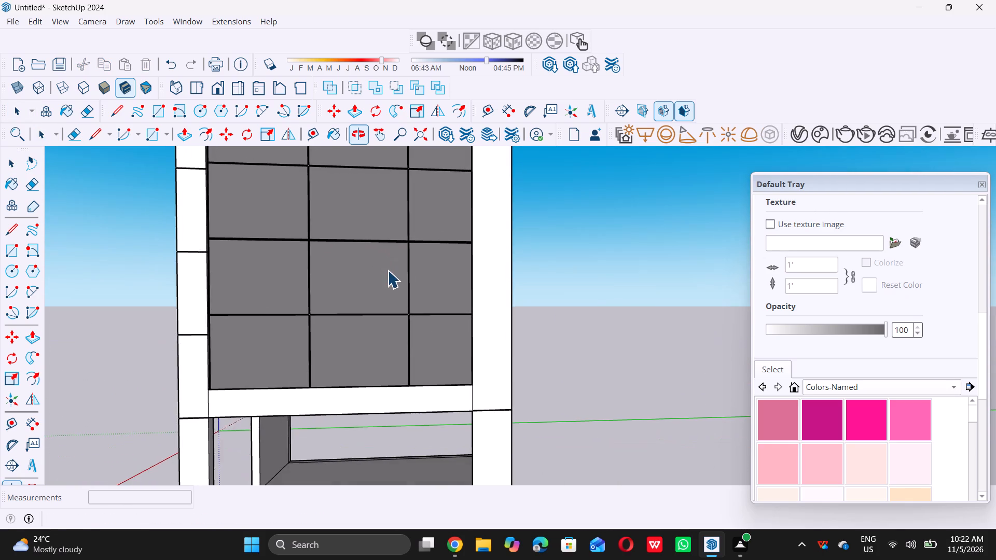
pyautogui.scroll(-9, 392, 272)
pyautogui.scroll(-6, 483, 346)
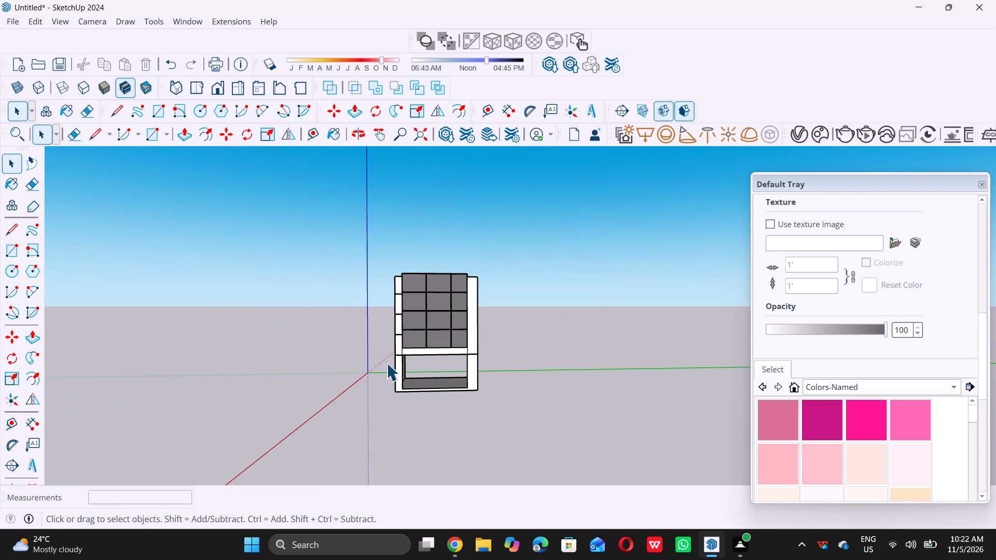
pyautogui.moveTo(386, 363); pyautogui.dragTo(448, 359, button='middle')
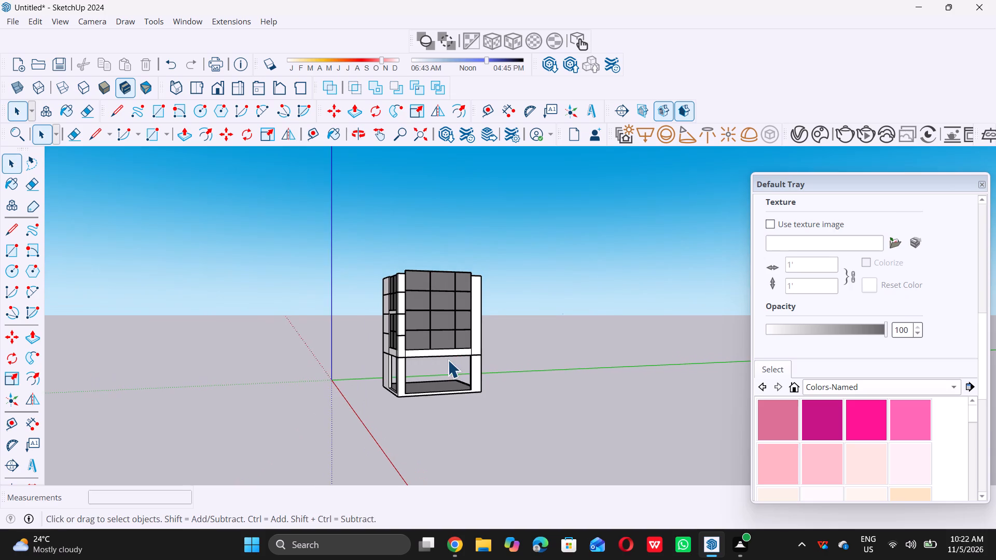
pyautogui.scroll(-8, 497, 373)
pyautogui.moveTo(395, 345); pyautogui.dragTo(634, 373, button='middle')
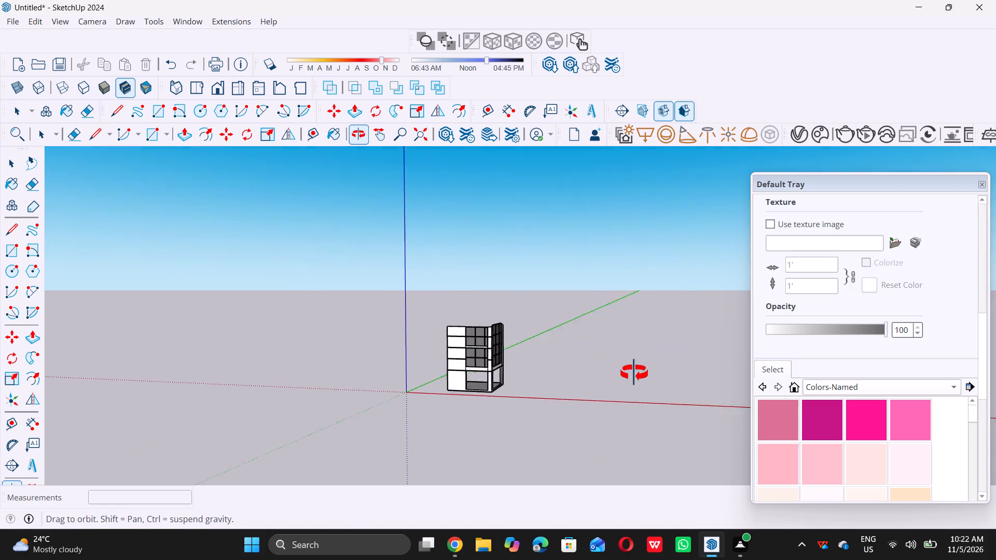
pyautogui.moveTo(634, 373); pyautogui.dragTo(637, 373, button='middle')
pyautogui.scroll(6, 525, 363)
pyautogui.scroll(6, 452, 370)
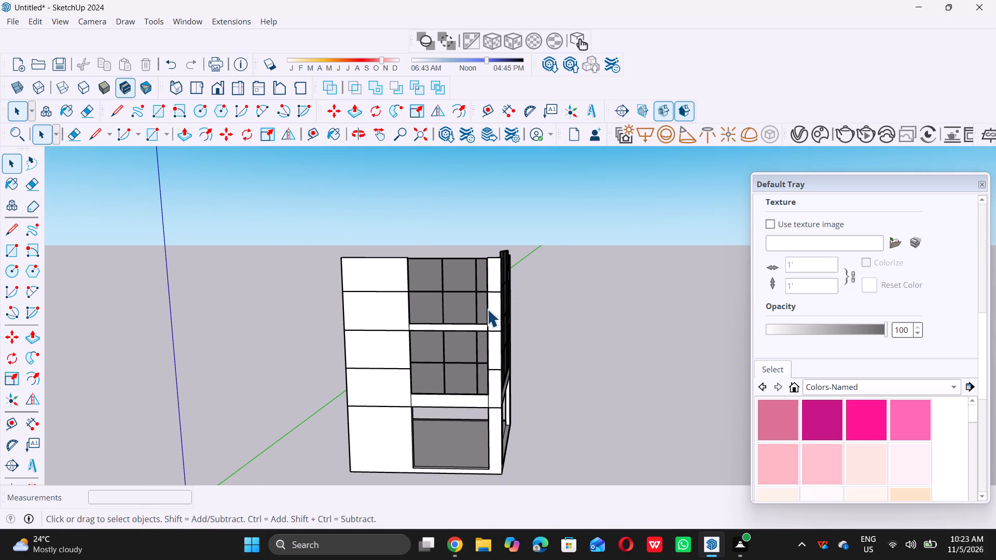
pyautogui.moveTo(487, 298); pyautogui.dragTo(329, 327, button='middle')
pyautogui.scroll(-1, 487, 301)
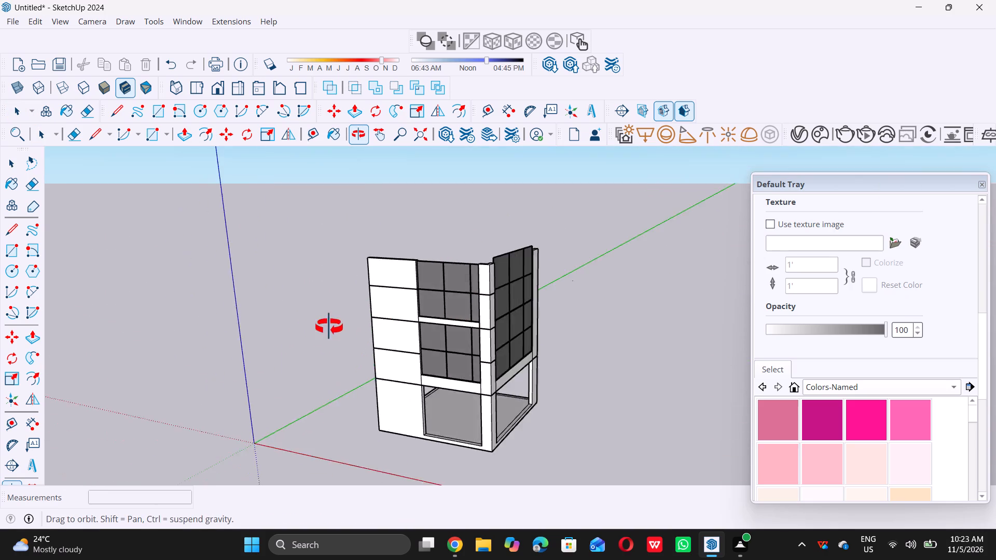
pyautogui.moveTo(329, 327); pyautogui.dragTo(131, 326, button='middle')
pyautogui.middleClick(130, 325)
pyautogui.moveTo(535, 389); pyautogui.dragTo(524, 354, button='middle')
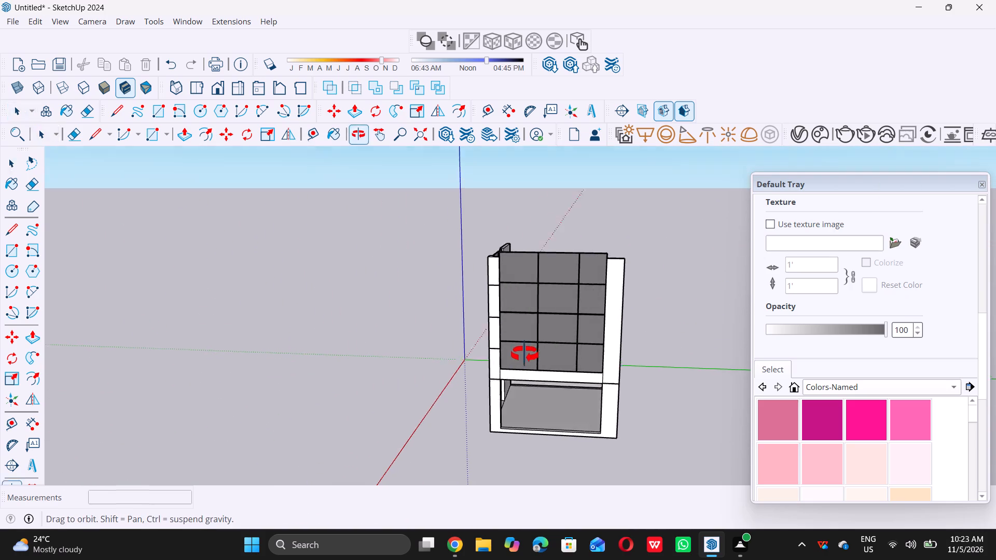
pyautogui.moveTo(524, 354); pyautogui.dragTo(556, 332, button='middle')
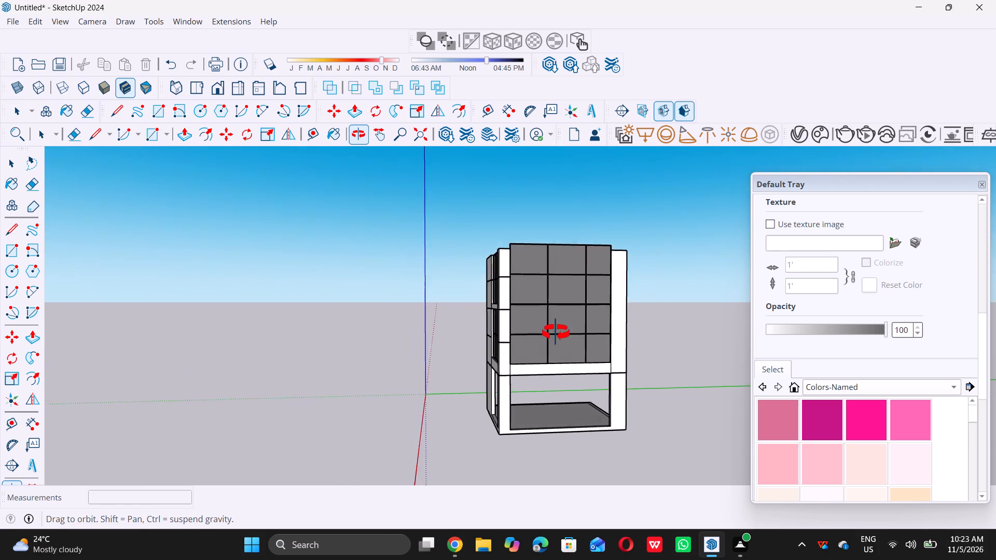
pyautogui.moveTo(556, 332); pyautogui.dragTo(550, 368, button='middle')
pyautogui.middleClick(550, 368)
pyautogui.scroll(-5, 527, 357)
# Draw two lines about 2 1/4" long across the column's narrow side face, level with both edges of the lower window's horizontal mullion.
pyautogui.scroll(3, 601, 343)
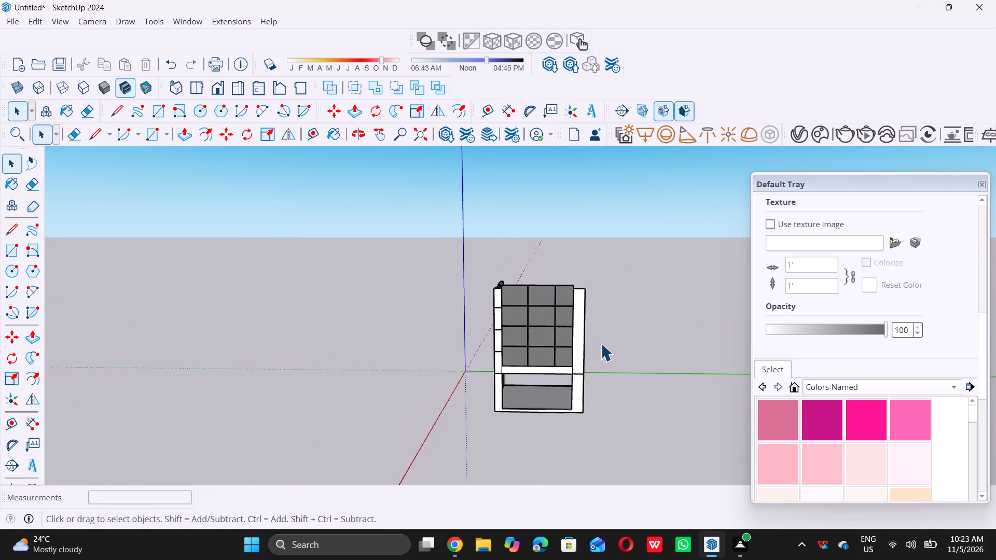
pyautogui.scroll(9, 601, 343)
pyautogui.scroll(9, 559, 342)
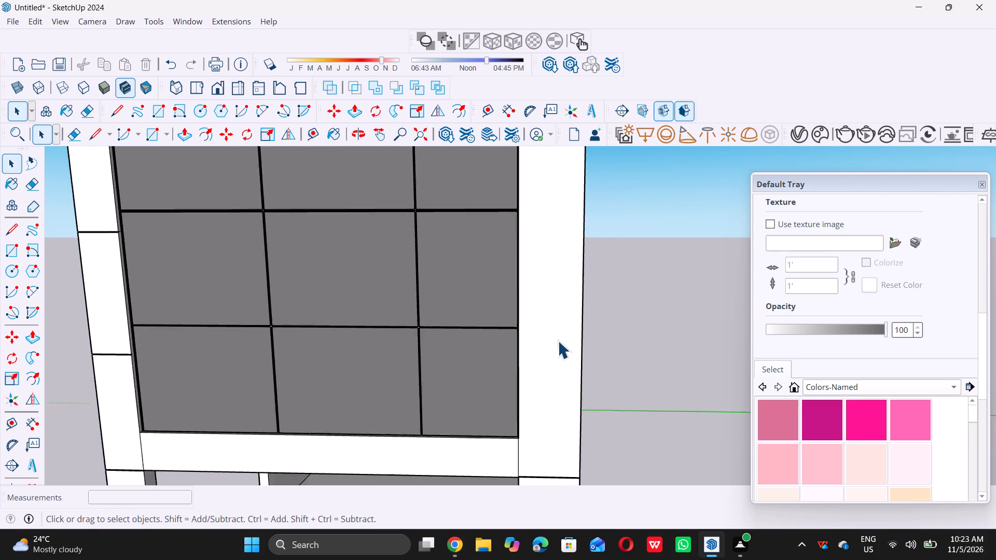
pyautogui.scroll(1, 558, 341)
pyautogui.moveTo(472, 358); pyautogui.dragTo(653, 368, button='middle')
pyautogui.scroll(1, 654, 368)
pyautogui.scroll(-5, 571, 370)
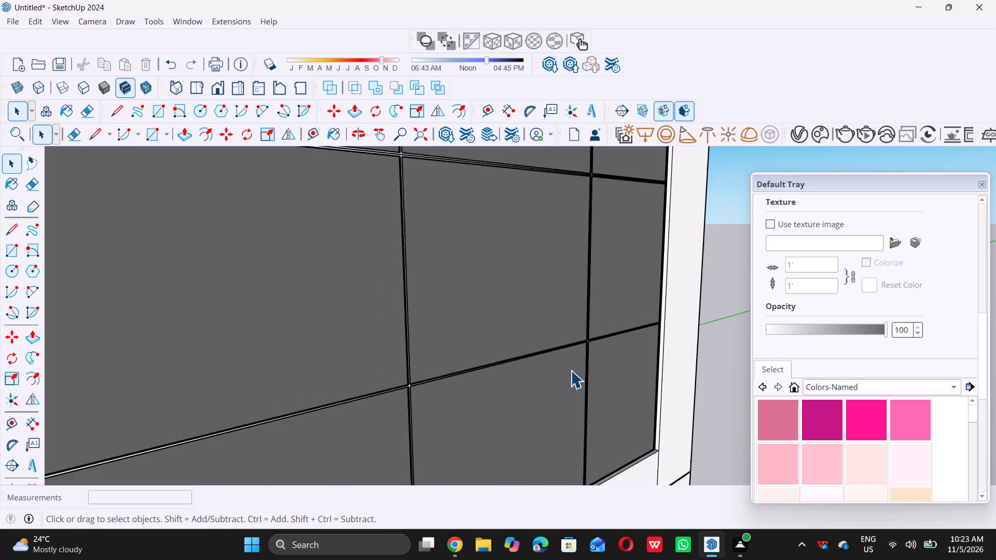
pyautogui.scroll(-4, 570, 371)
pyautogui.scroll(11, 655, 349)
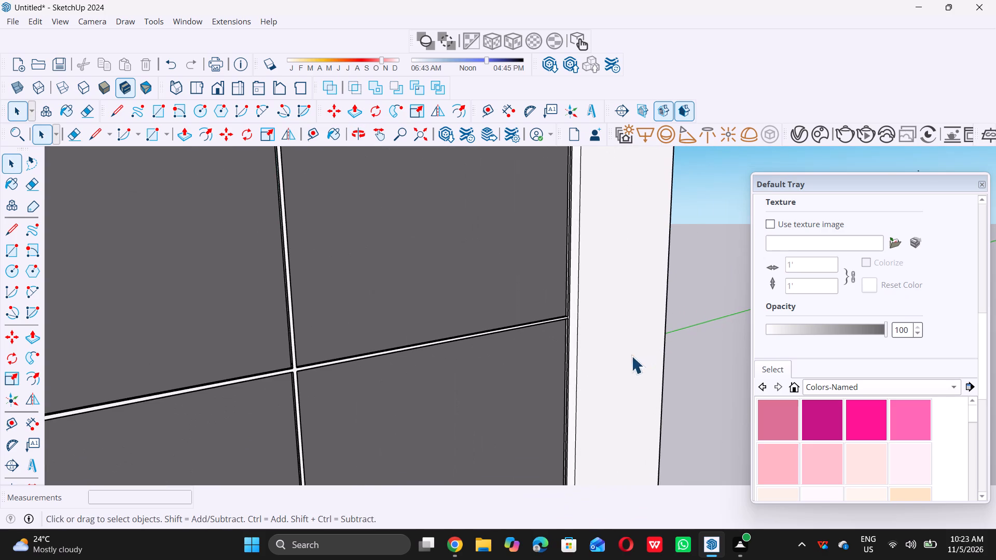
pyautogui.scroll(7, 602, 331)
pyautogui.moveTo(583, 345); pyautogui.dragTo(599, 348, button='middle')
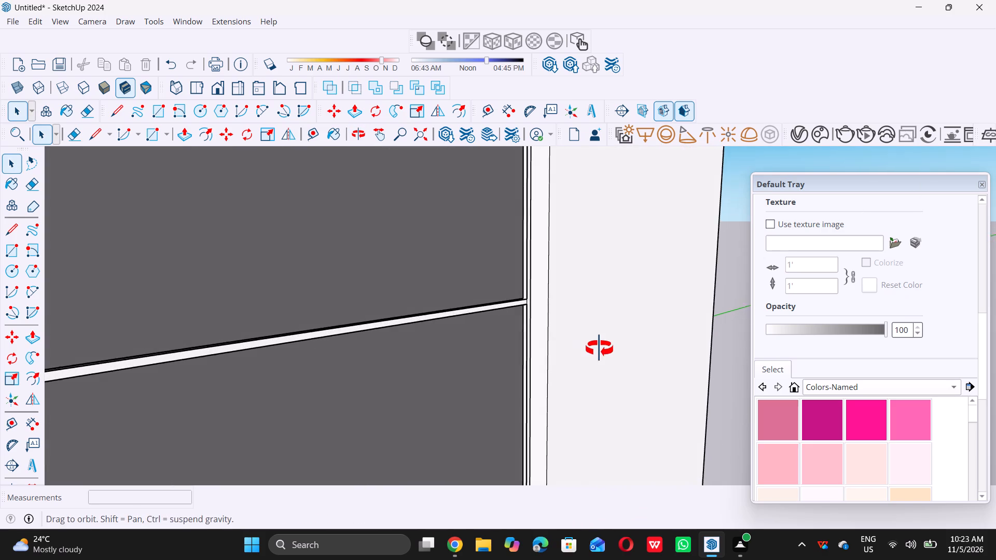
pyautogui.moveTo(599, 348); pyautogui.dragTo(605, 348, button='middle')
pyautogui.scroll(1, 605, 348)
pyautogui.scroll(11, 521, 299)
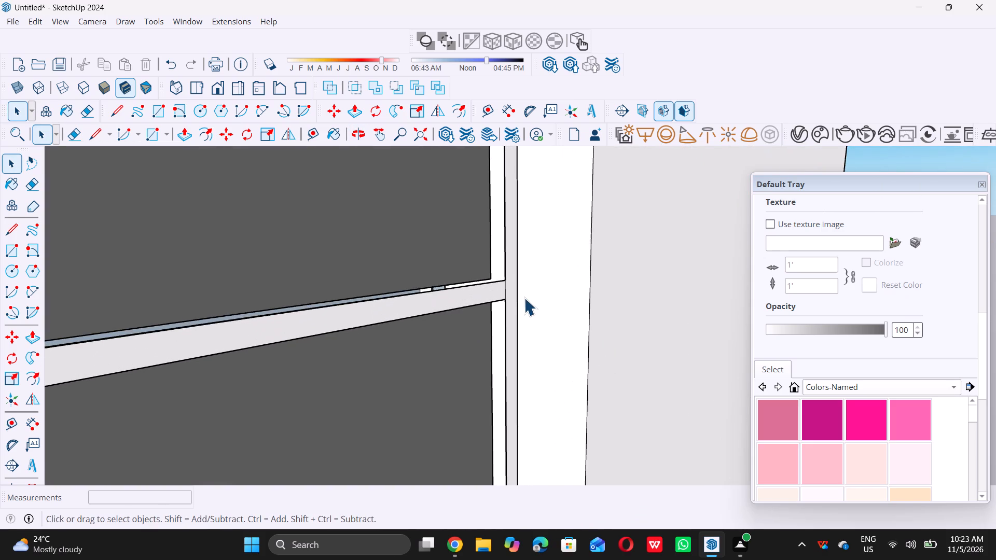
pyautogui.press('l')
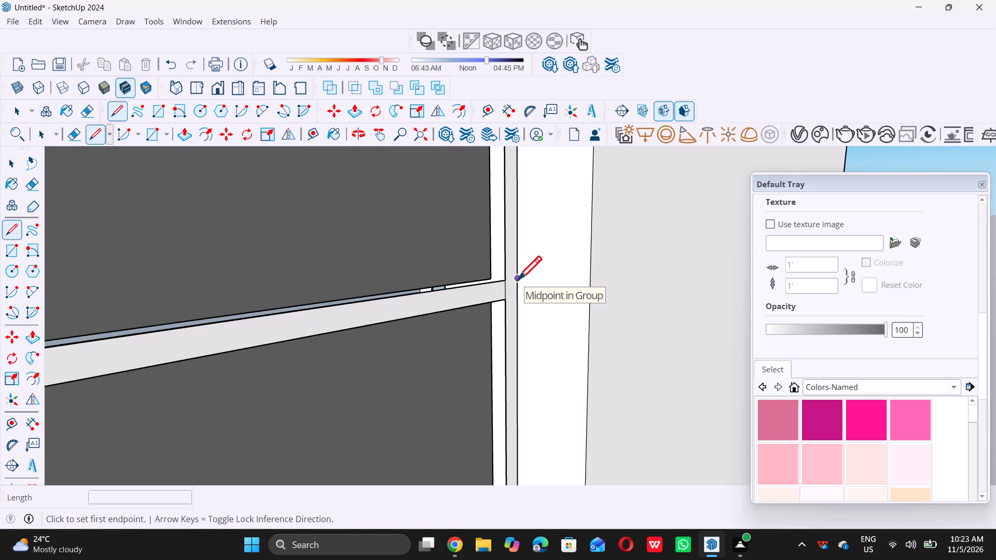
pyautogui.doubleClick(518, 279)
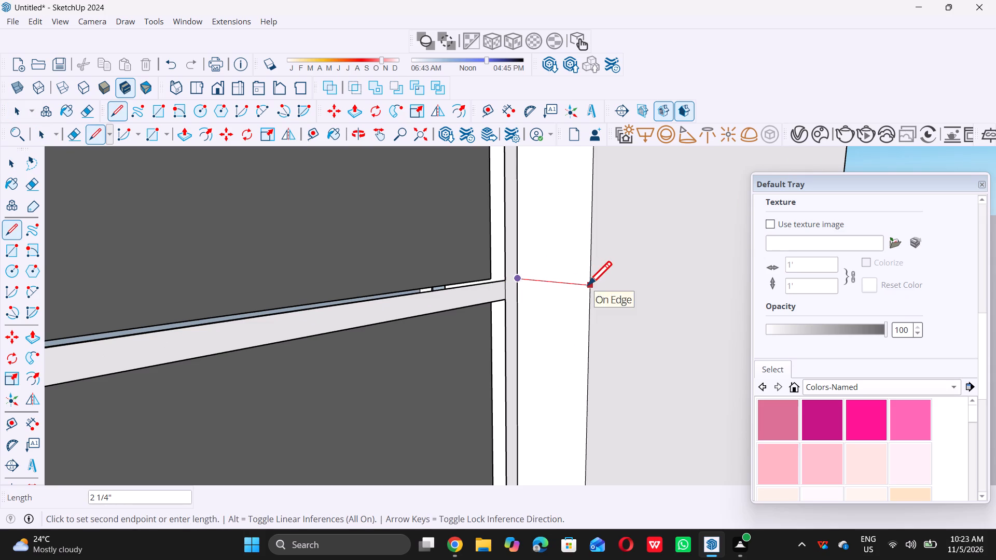
pyautogui.click(588, 285)
pyautogui.press('space')
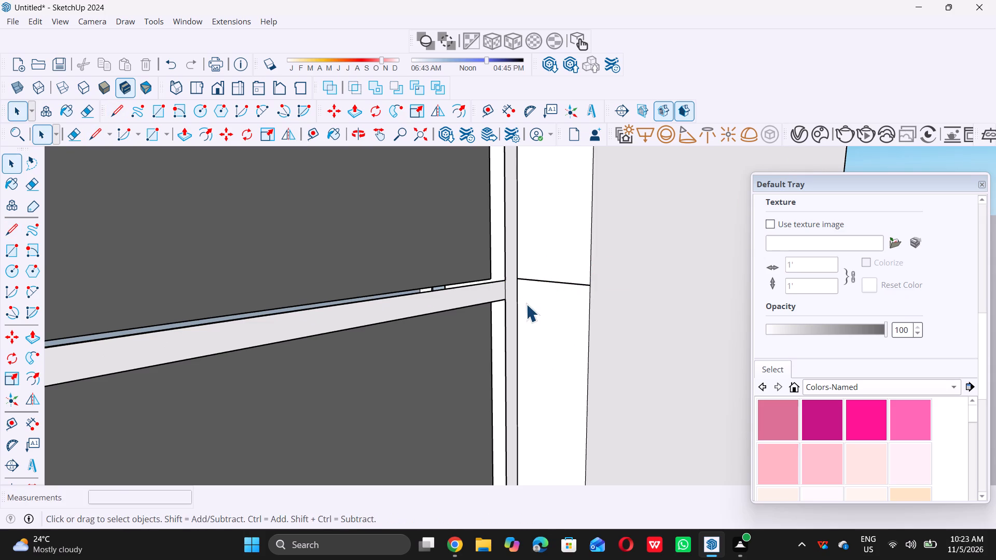
pyautogui.write('l')
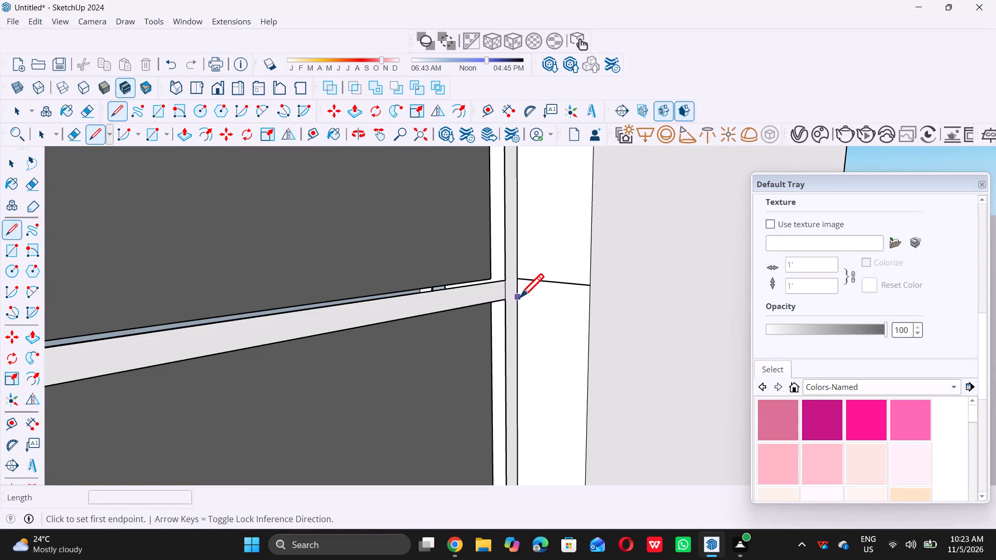
pyautogui.doubleClick(520, 297)
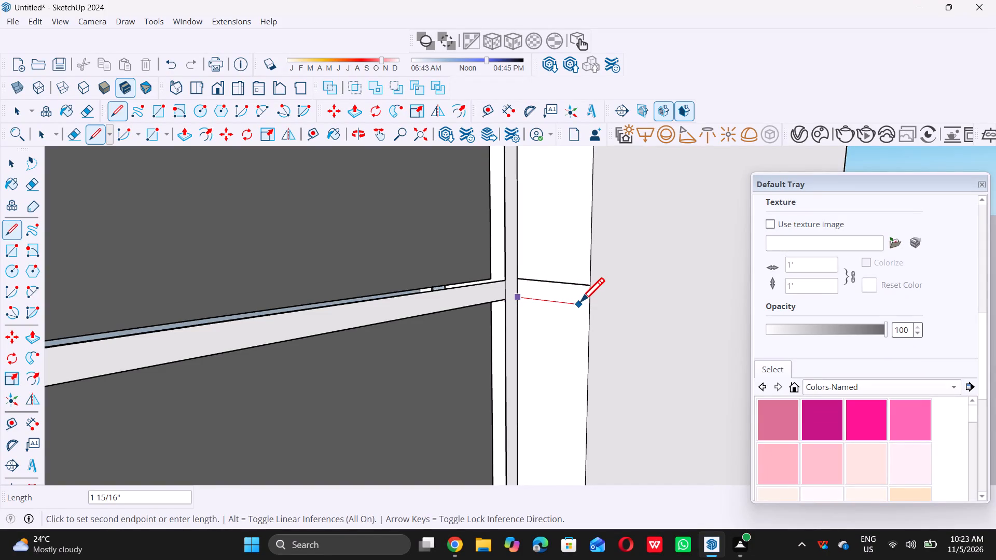
pyautogui.click(586, 305)
# Extend both mullion joint lines 3' across the column's front face to its outer edge.
pyautogui.scroll(-9, 503, 321)
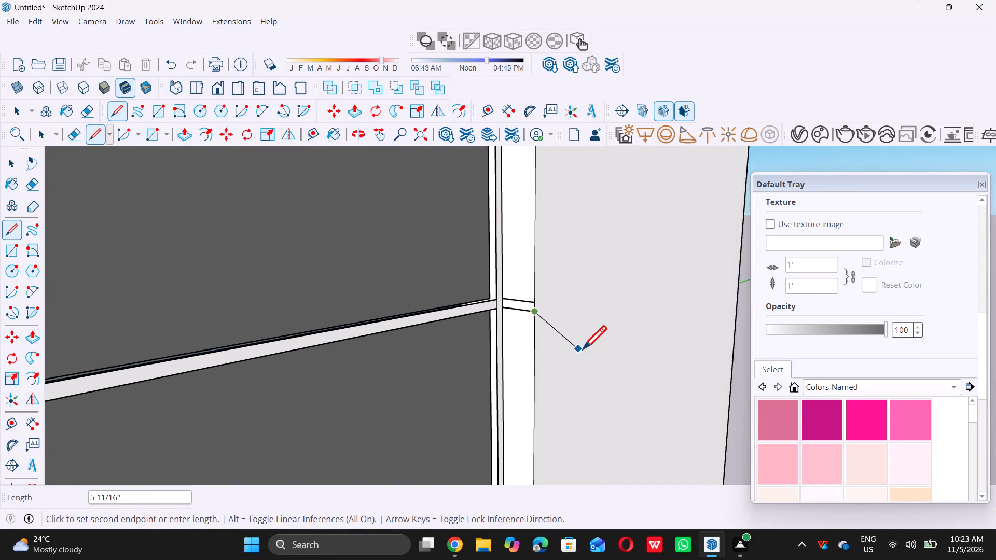
pyautogui.moveTo(584, 349); pyautogui.dragTo(381, 299, button='middle')
pyautogui.scroll(-8, 377, 299)
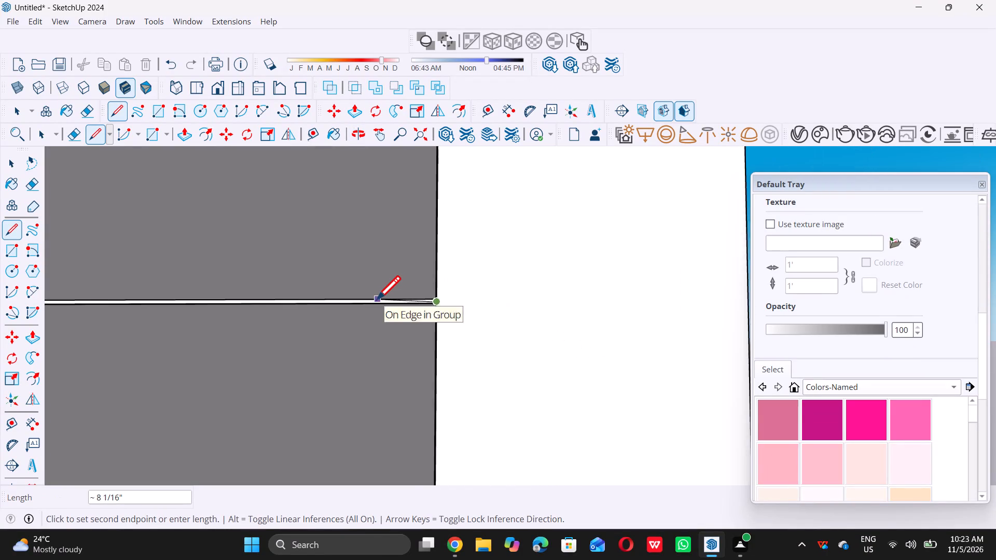
pyautogui.scroll(-3, 377, 299)
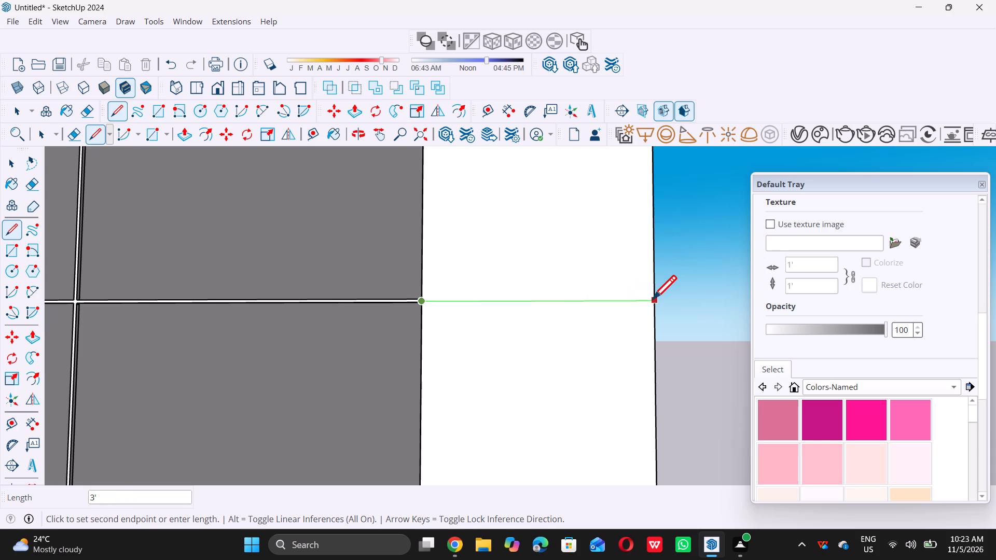
pyautogui.click(654, 299)
pyautogui.moveTo(375, 327); pyautogui.dragTo(593, 346, button='middle')
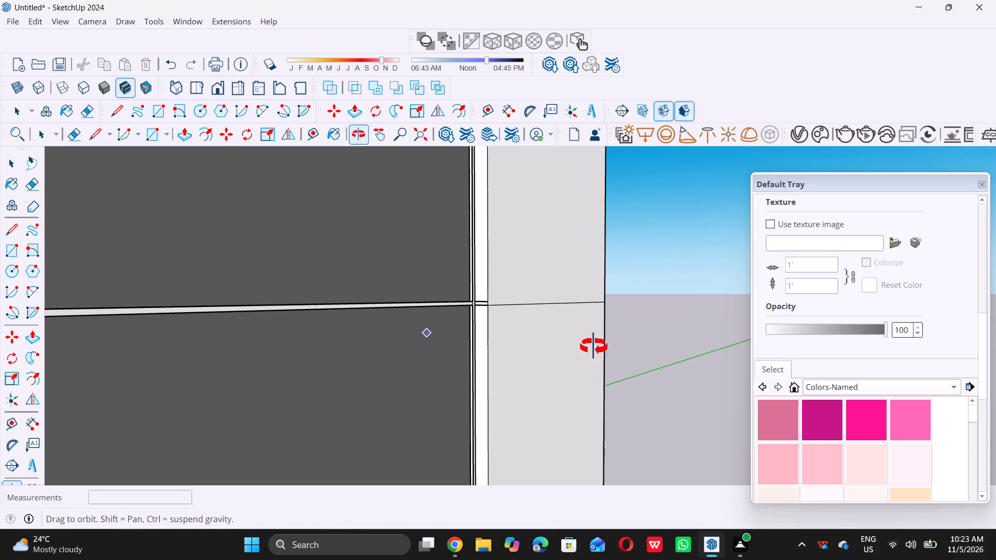
pyautogui.moveTo(593, 346); pyautogui.dragTo(594, 346, button='middle')
pyautogui.scroll(9, 531, 297)
pyautogui.scroll(5, 476, 309)
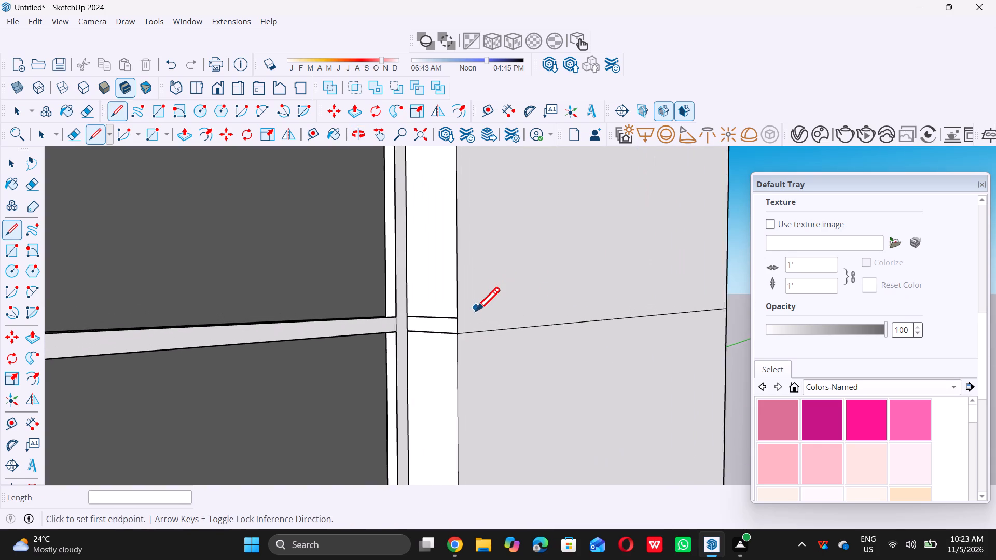
pyautogui.scroll(3, 476, 311)
pyautogui.click(452, 320)
pyautogui.scroll(-5, 452, 320)
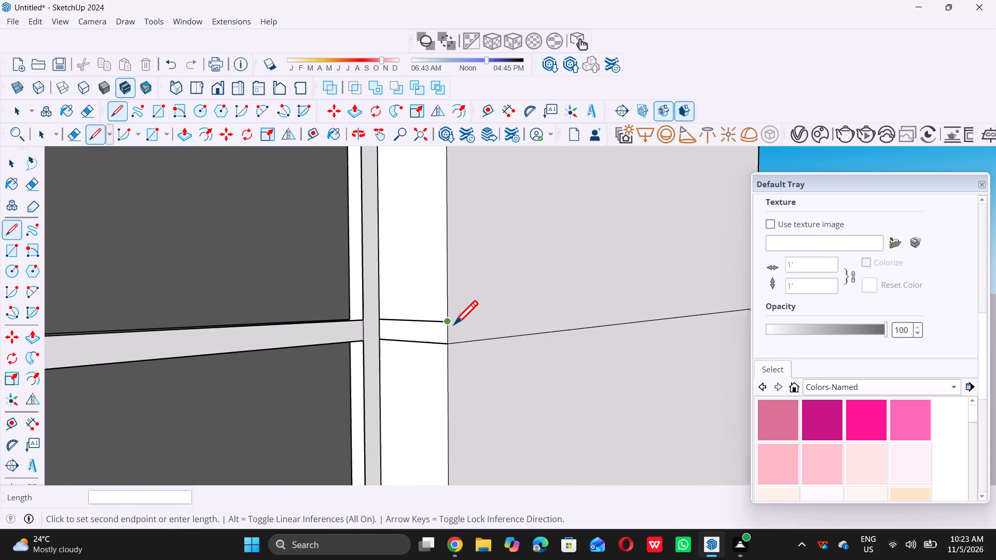
pyautogui.scroll(-1, 454, 324)
pyautogui.moveTo(566, 299); pyautogui.dragTo(388, 316, button='middle')
pyautogui.scroll(-6, 388, 315)
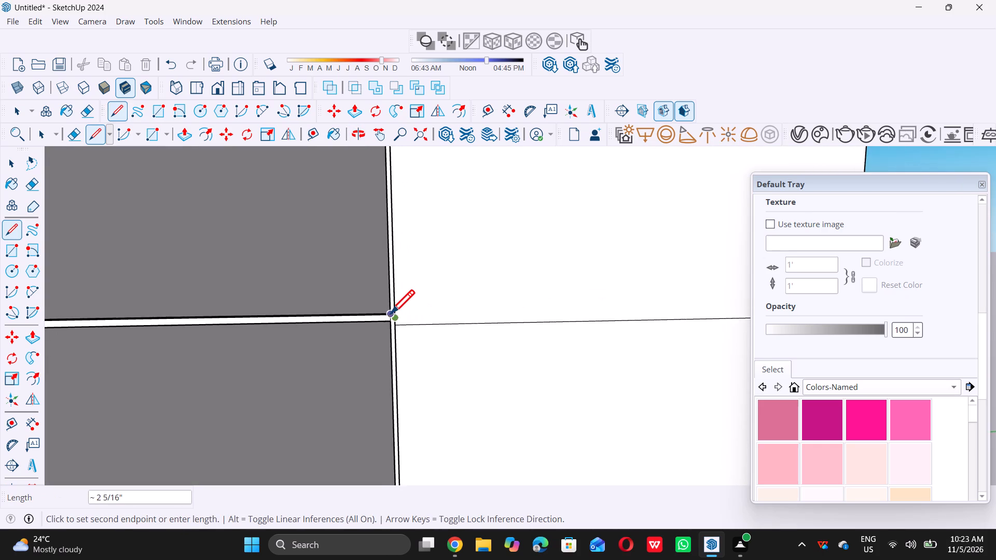
pyautogui.scroll(-5, 391, 313)
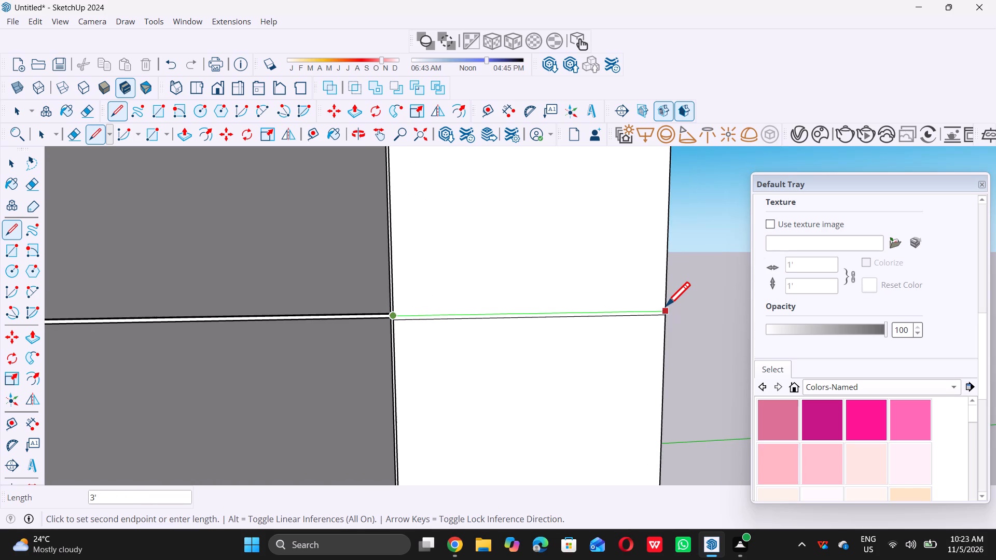
pyautogui.click(666, 305)
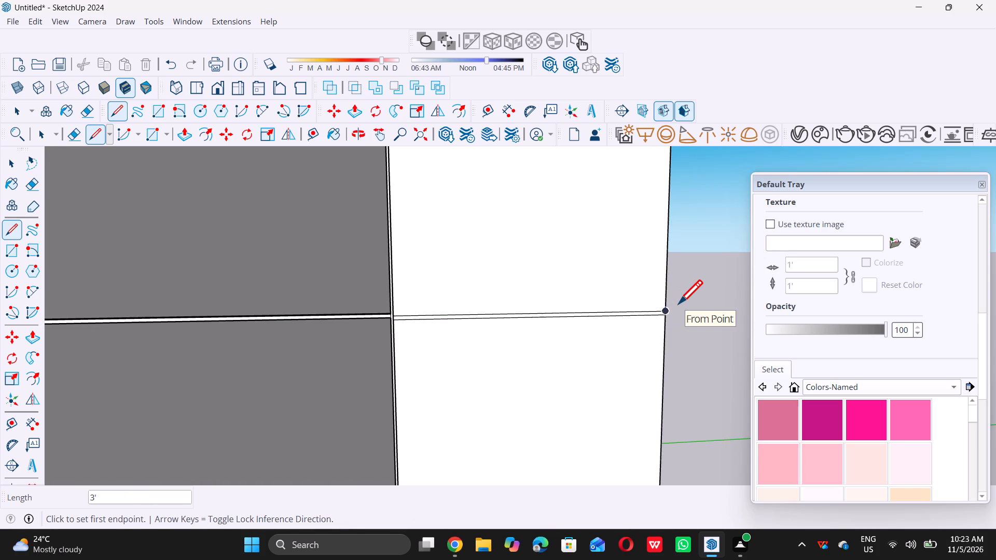
pyautogui.press('space')
# Draw two lines across the column's narrow side face, at the seam between the stacked windows and level with the lower window's top pane edge.
pyautogui.scroll(-20, 538, 356)
pyautogui.scroll(-2, 538, 356)
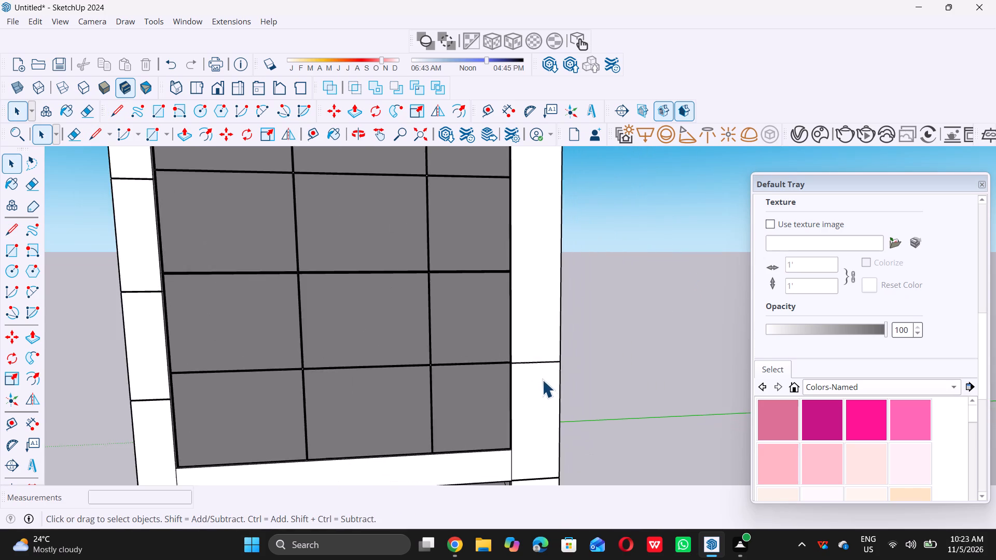
pyautogui.scroll(-3, 542, 380)
pyautogui.moveTo(517, 309); pyautogui.dragTo(641, 326, button='middle')
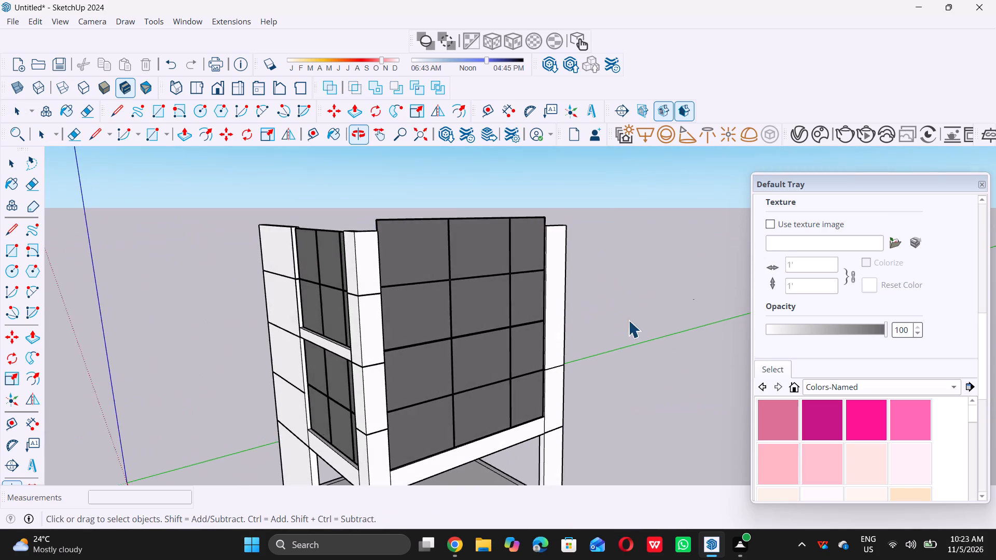
pyautogui.scroll(20, 552, 318)
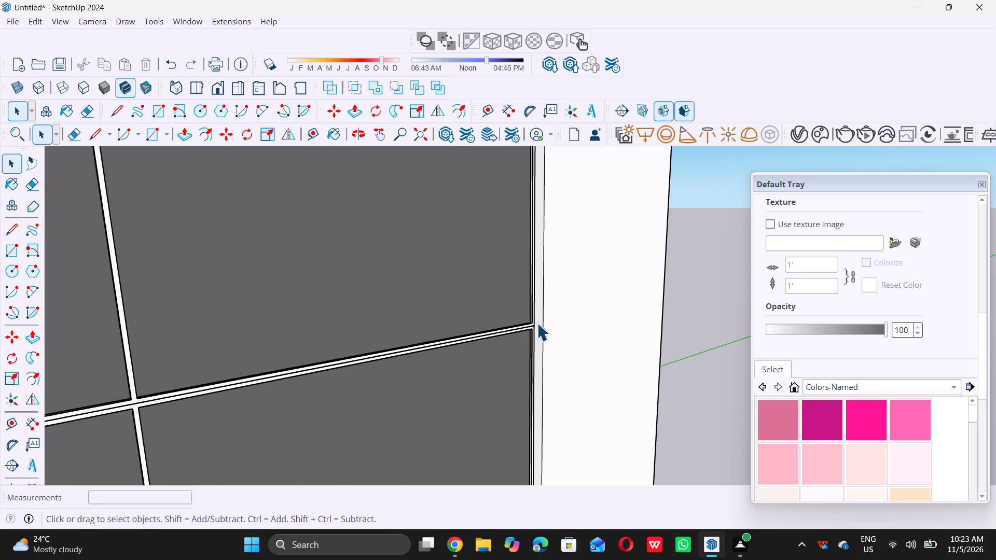
pyautogui.scroll(1, 532, 331)
pyautogui.moveTo(532, 331); pyautogui.dragTo(559, 302, button='middle')
pyautogui.scroll(11, 550, 316)
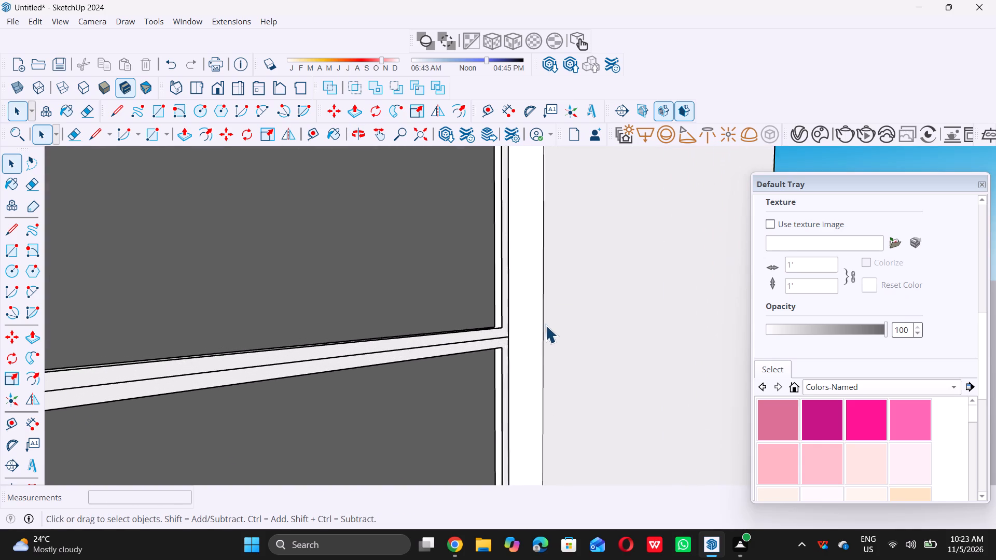
pyautogui.scroll(6, 531, 349)
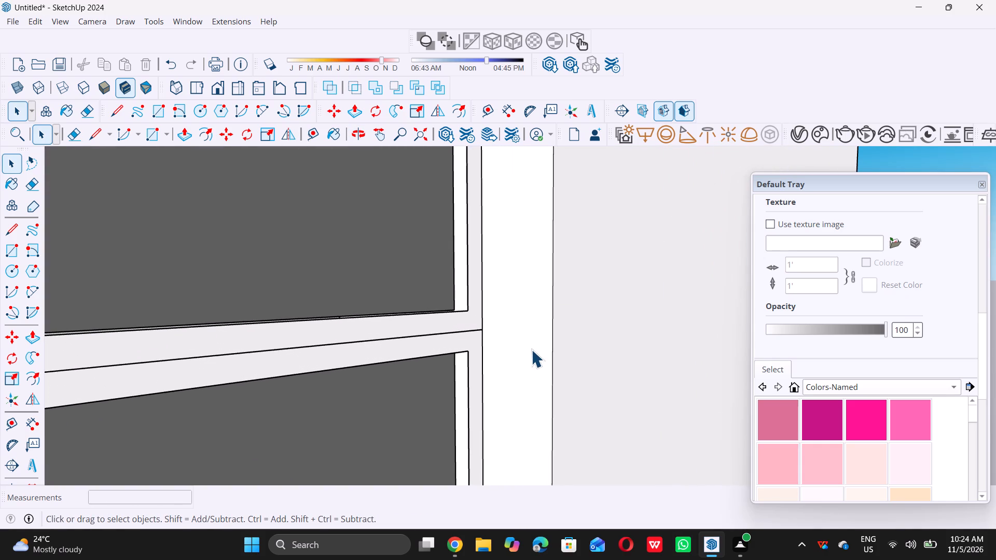
pyautogui.press('l')
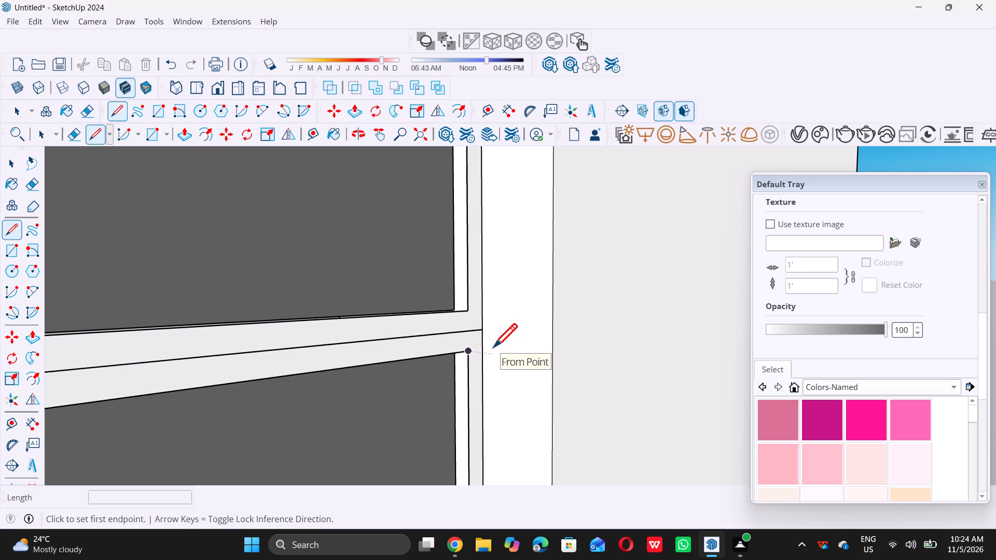
pyautogui.scroll(5, 493, 347)
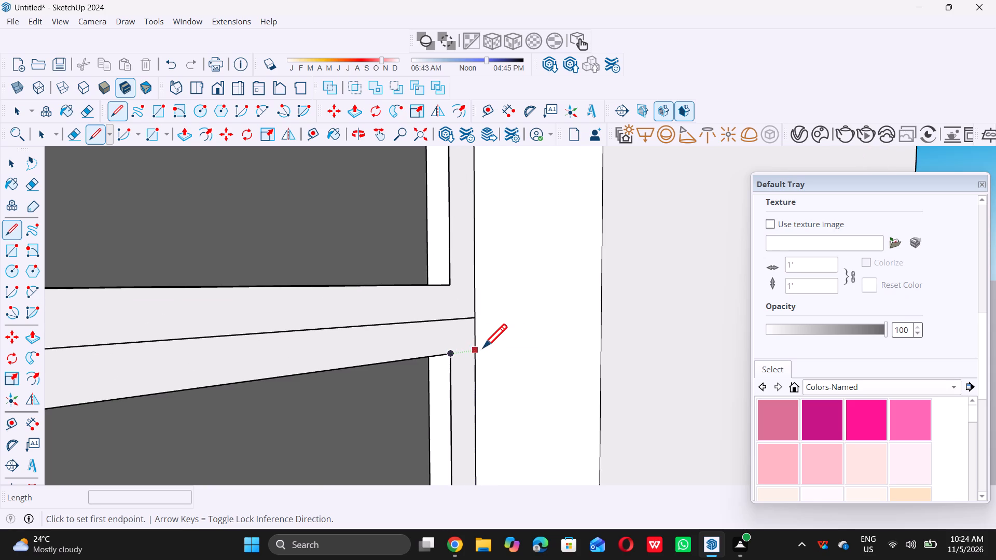
pyautogui.click(476, 348)
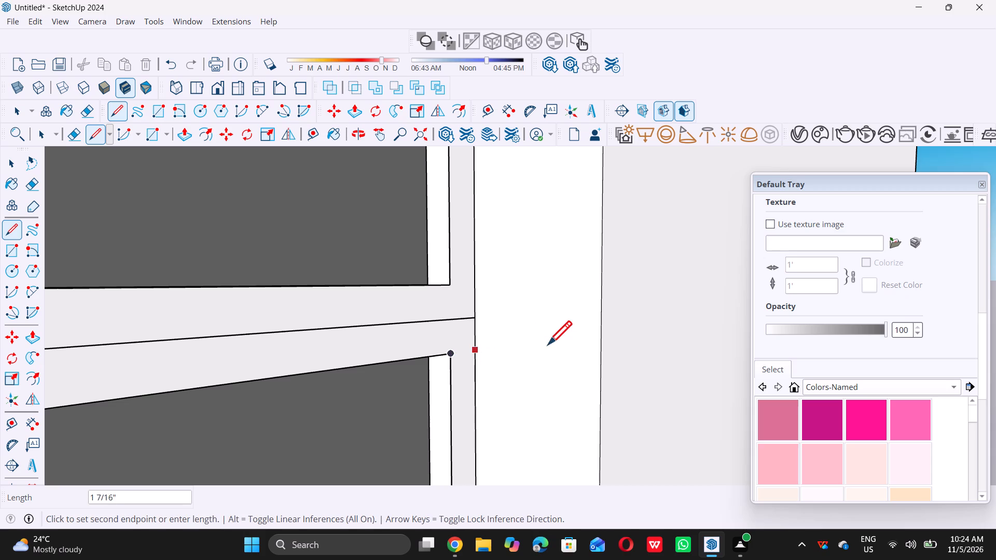
pyautogui.click(601, 361)
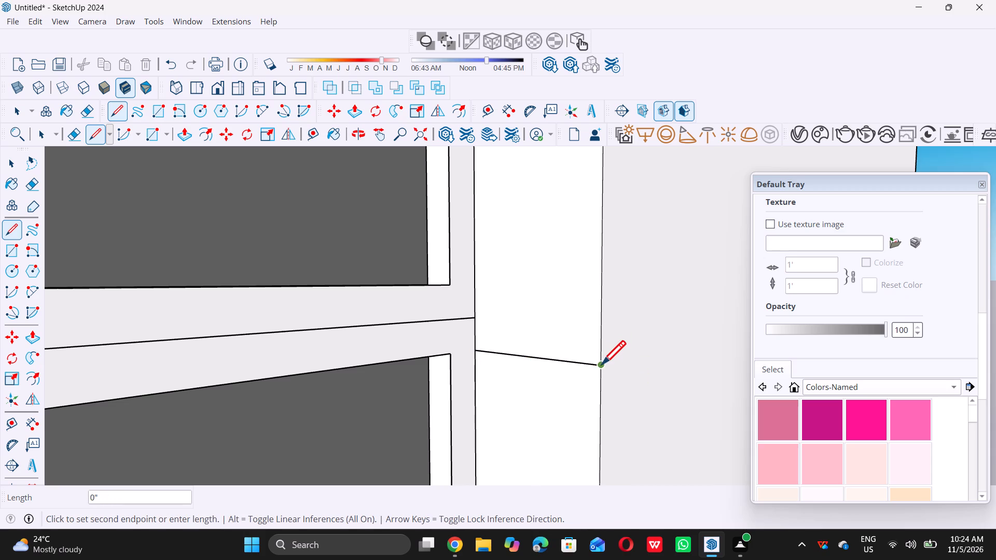
pyautogui.scroll(-6, 602, 364)
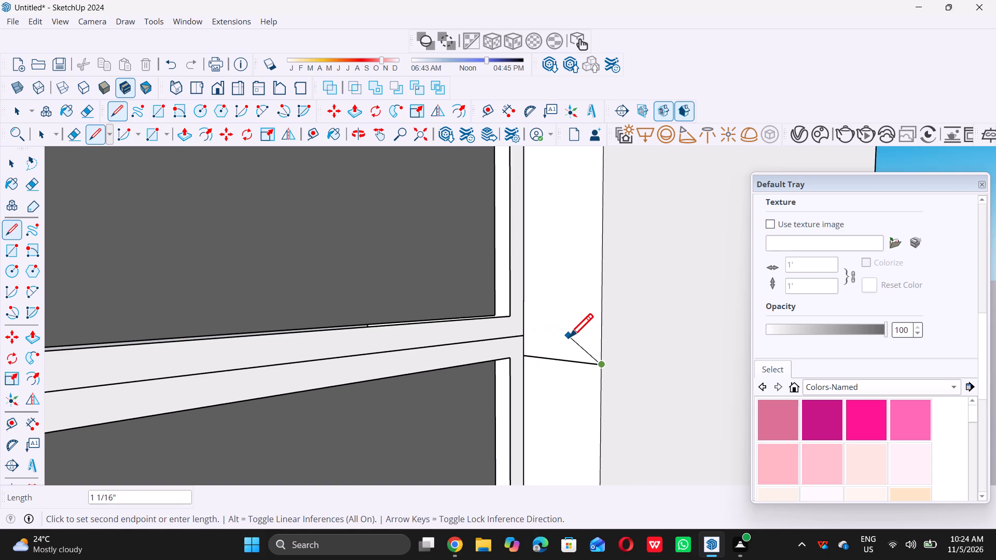
pyautogui.press('space')
pyautogui.write('l')
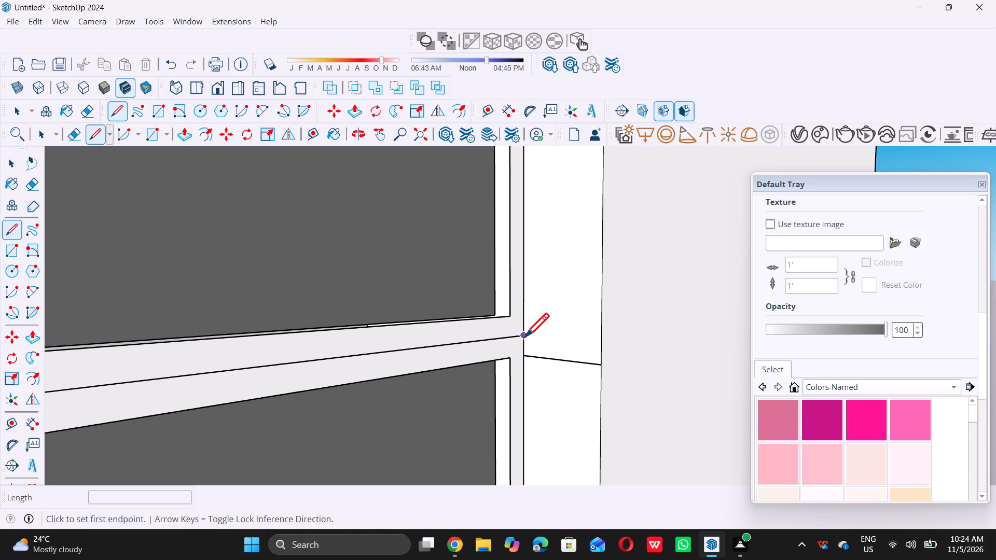
pyautogui.click(525, 337)
pyautogui.click(601, 341)
# Extend both window seam joint lines 3' across the column's front face to its outer edge.
pyautogui.scroll(-9, 565, 346)
pyautogui.moveTo(603, 373); pyautogui.dragTo(488, 345, button='middle')
pyautogui.middleClick(488, 345)
pyautogui.moveTo(488, 345); pyautogui.dragTo(479, 345, button='middle')
pyautogui.scroll(-20, 478, 343)
pyautogui.scroll(-1, 478, 343)
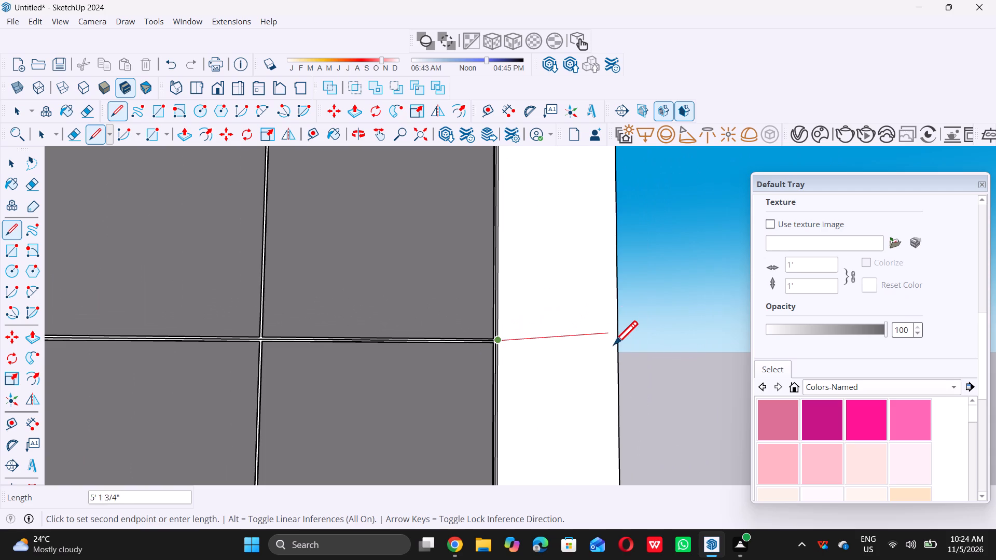
pyautogui.scroll(5, 615, 347)
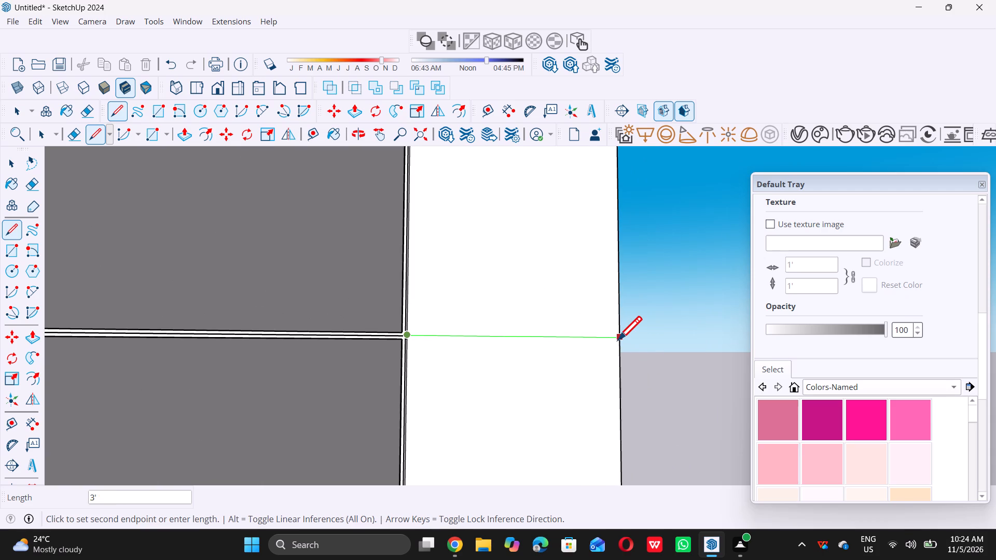
pyautogui.click(618, 340)
pyautogui.scroll(5, 412, 367)
pyautogui.scroll(2, 406, 325)
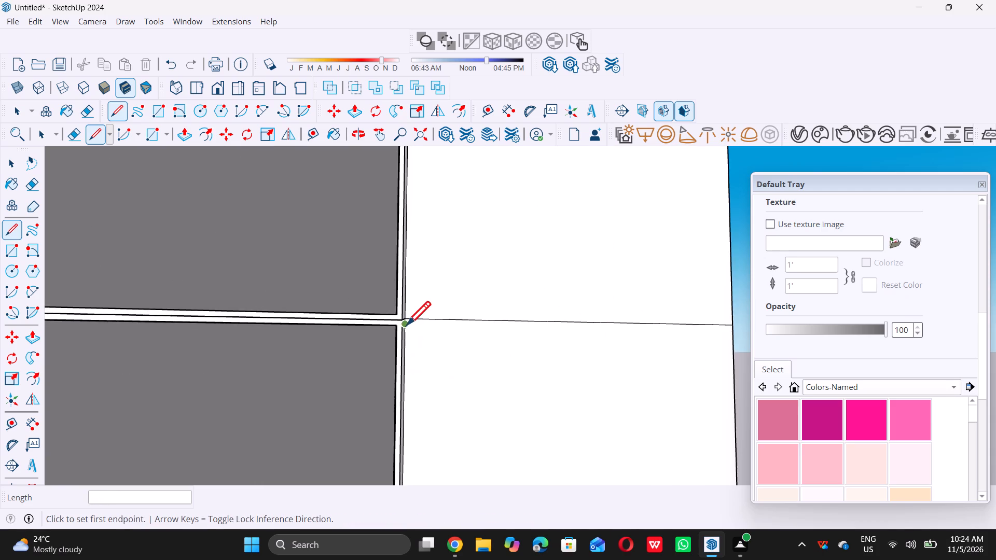
pyautogui.scroll(12, 407, 325)
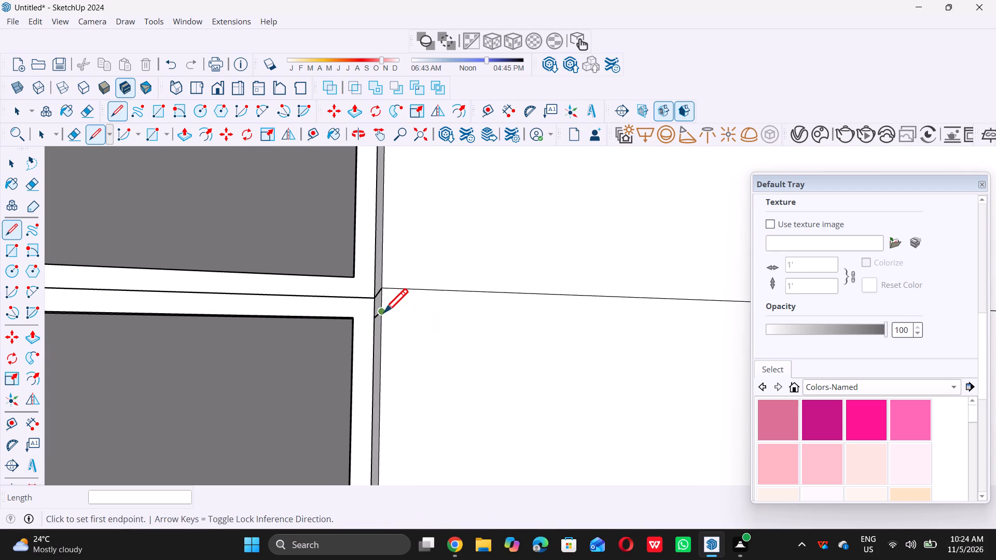
pyautogui.click(384, 312)
pyautogui.scroll(-16, 504, 344)
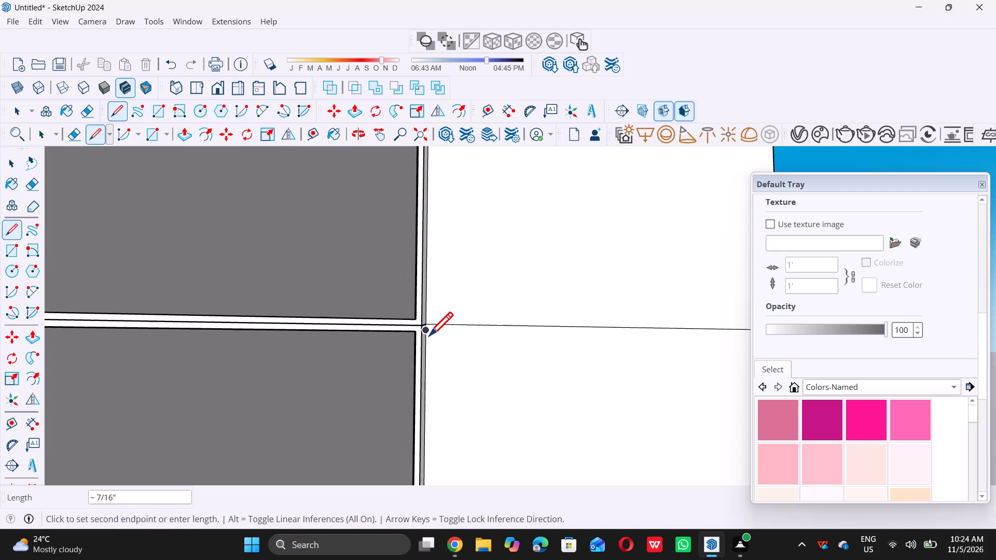
pyautogui.scroll(-7, 429, 335)
pyautogui.scroll(5, 612, 335)
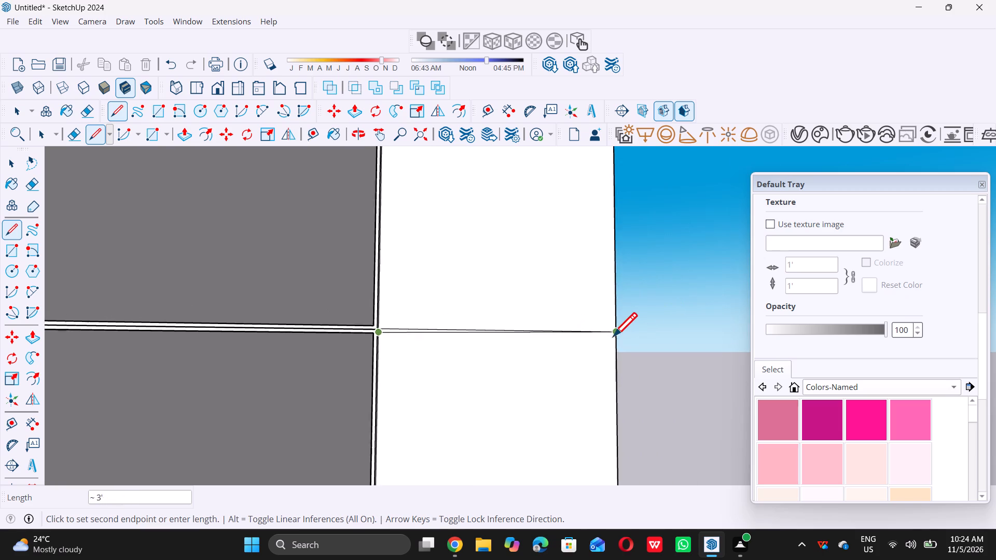
pyautogui.scroll(10, 613, 341)
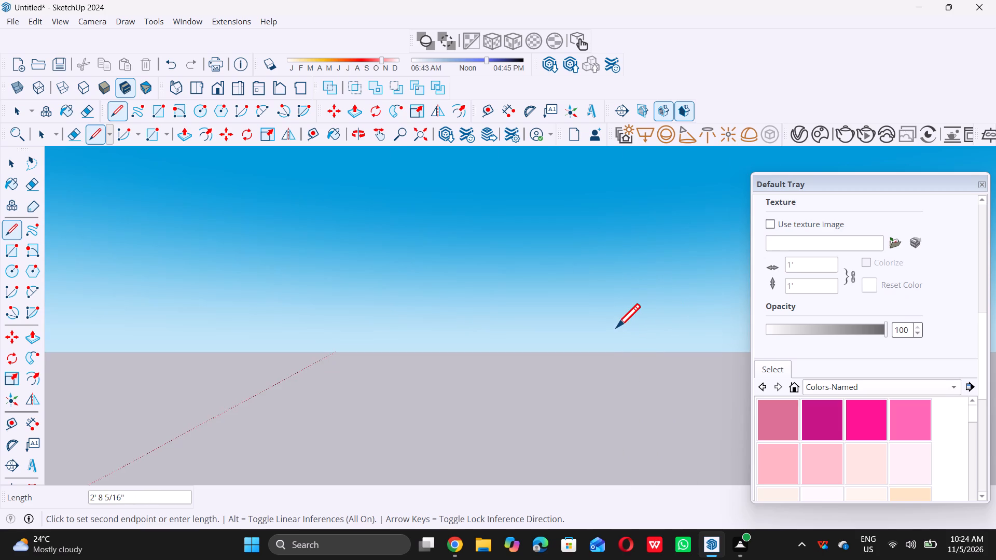
pyautogui.scroll(-5, 616, 327)
pyautogui.click(612, 328)
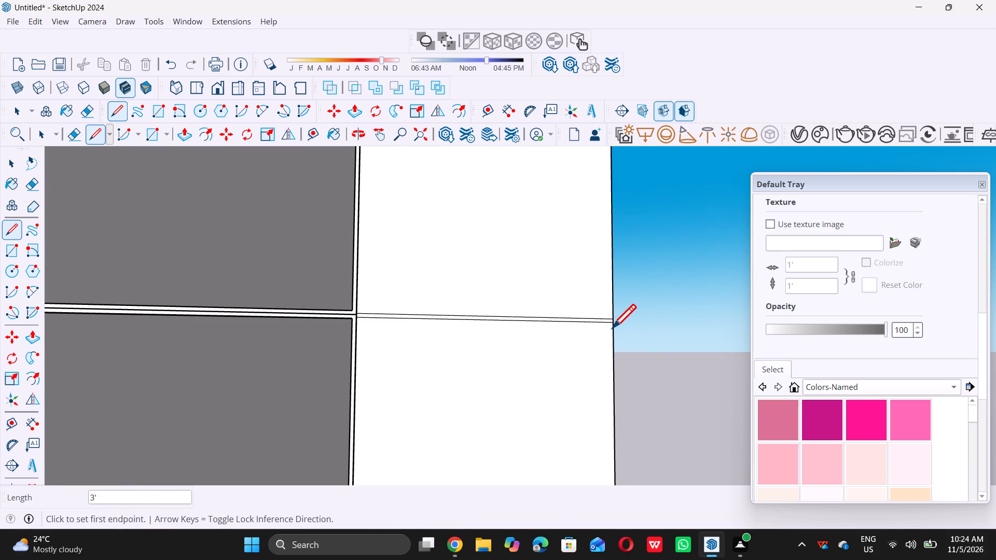
pyautogui.press('space')
# Draw two lines about 2 1/4" long across the column's narrow side face, level with both edges of the upper window's horizontal mullion.
pyautogui.scroll(-20, 619, 348)
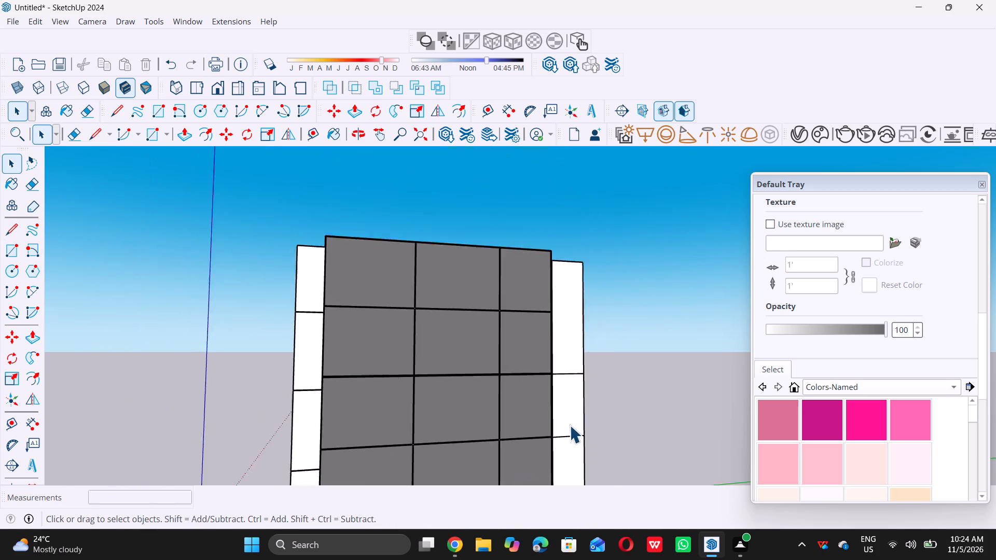
pyautogui.scroll(-2, 570, 425)
pyautogui.moveTo(509, 342); pyautogui.dragTo(617, 390, button='middle')
pyautogui.scroll(18, 549, 332)
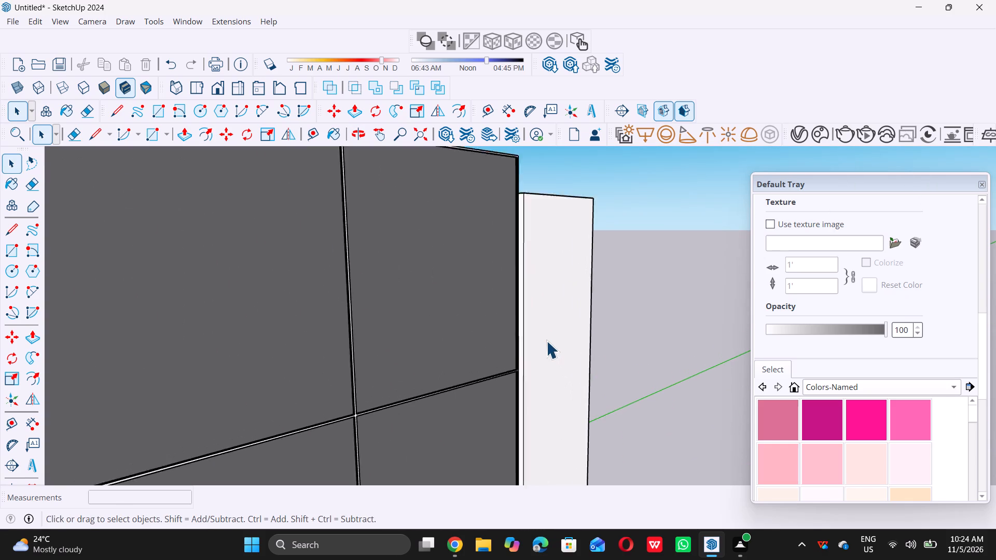
pyautogui.scroll(2, 510, 375)
pyautogui.moveTo(510, 375); pyautogui.dragTo(542, 372, button='middle')
pyautogui.scroll(12, 541, 372)
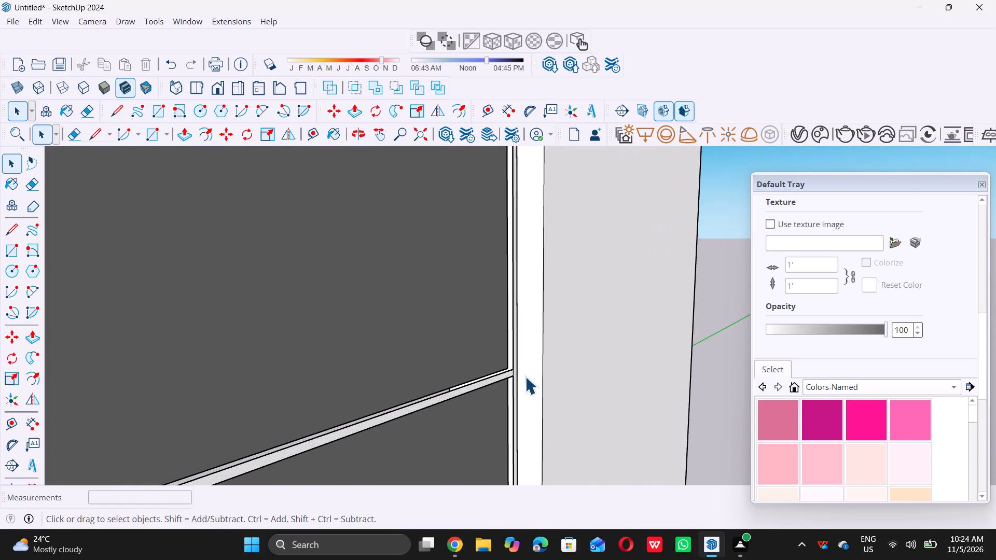
pyautogui.scroll(15, 521, 380)
pyautogui.press('l')
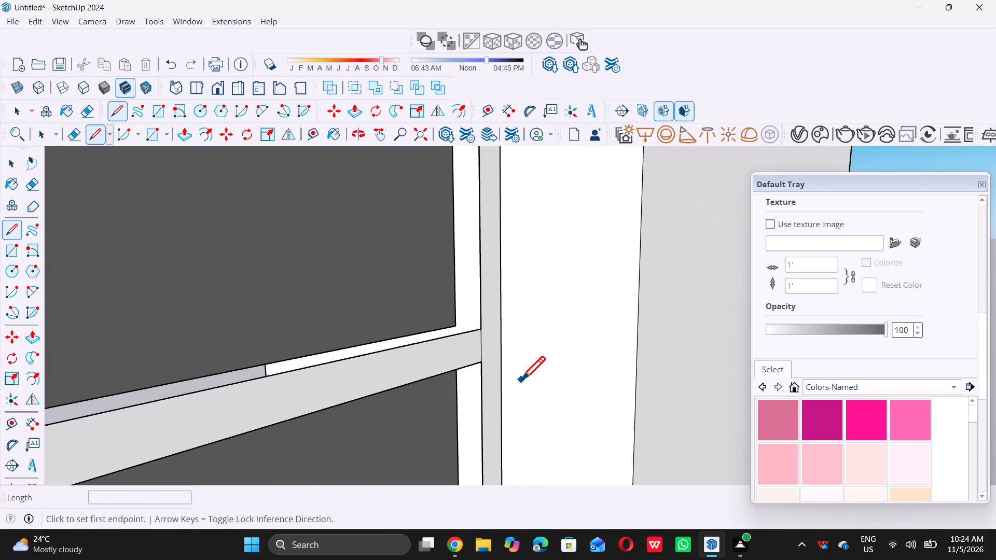
pyautogui.click(505, 354)
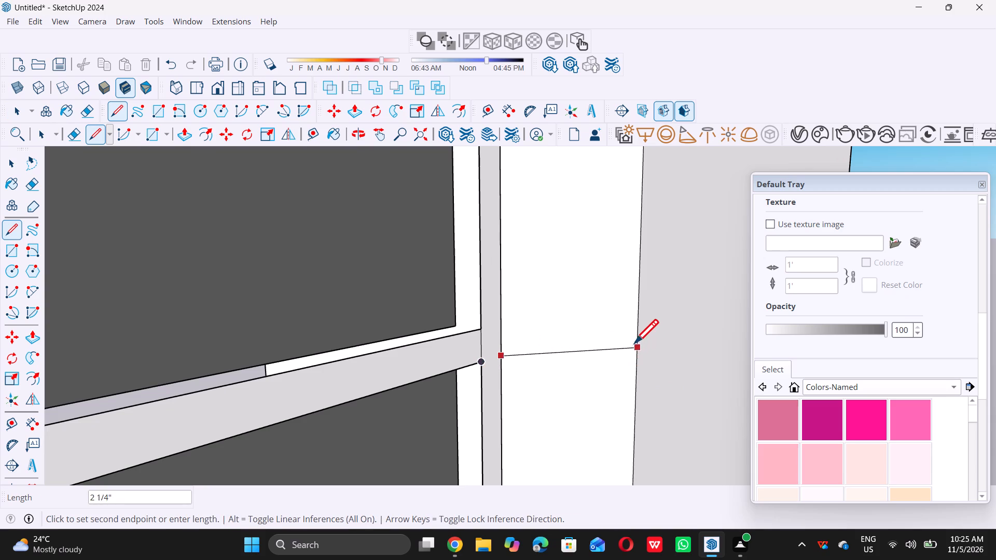
pyautogui.scroll(7, 635, 355)
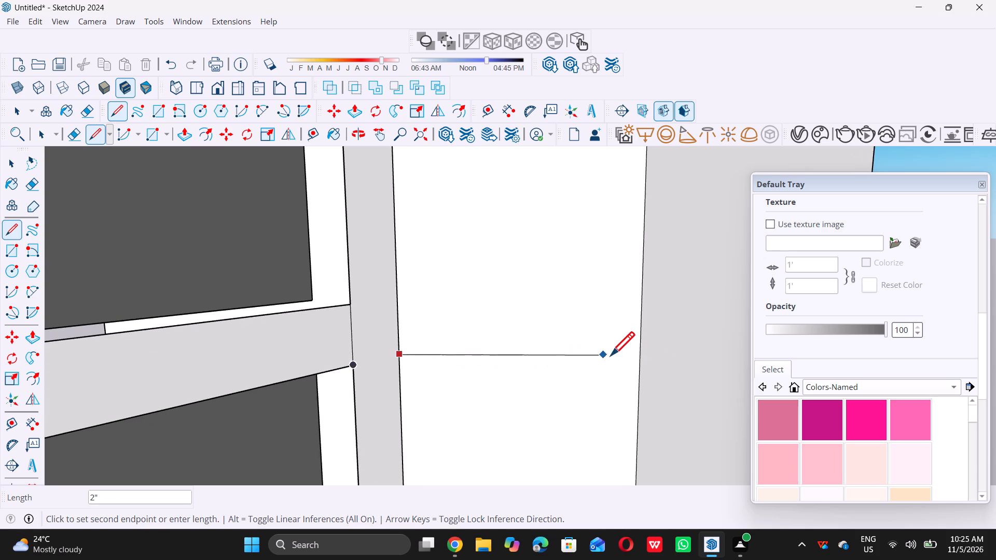
pyautogui.click(632, 394)
pyautogui.press('space')
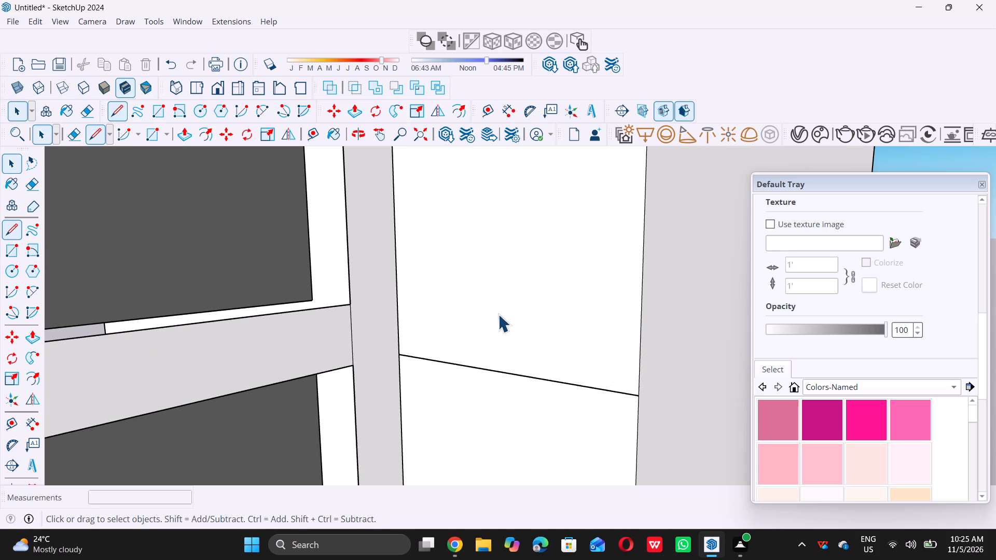
pyautogui.press('l')
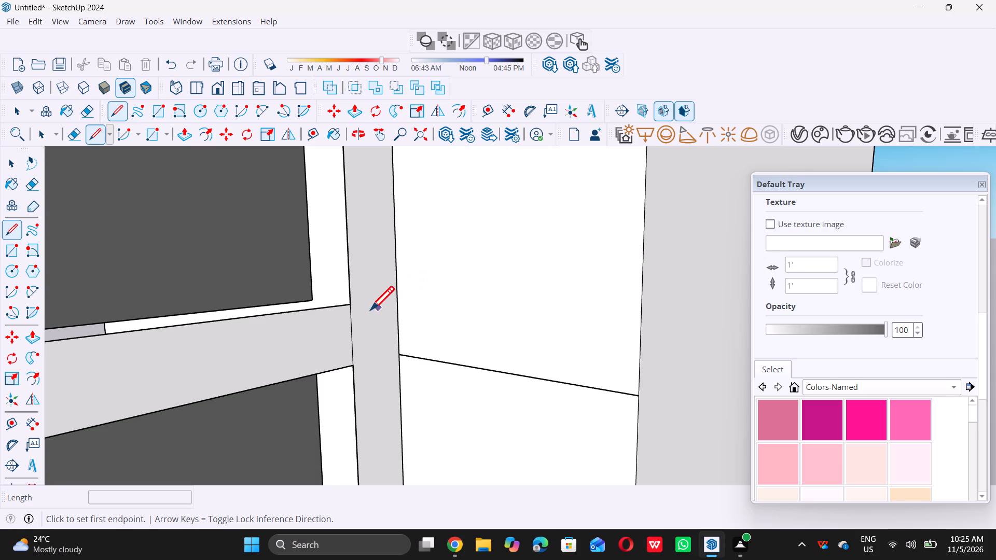
pyautogui.click(399, 298)
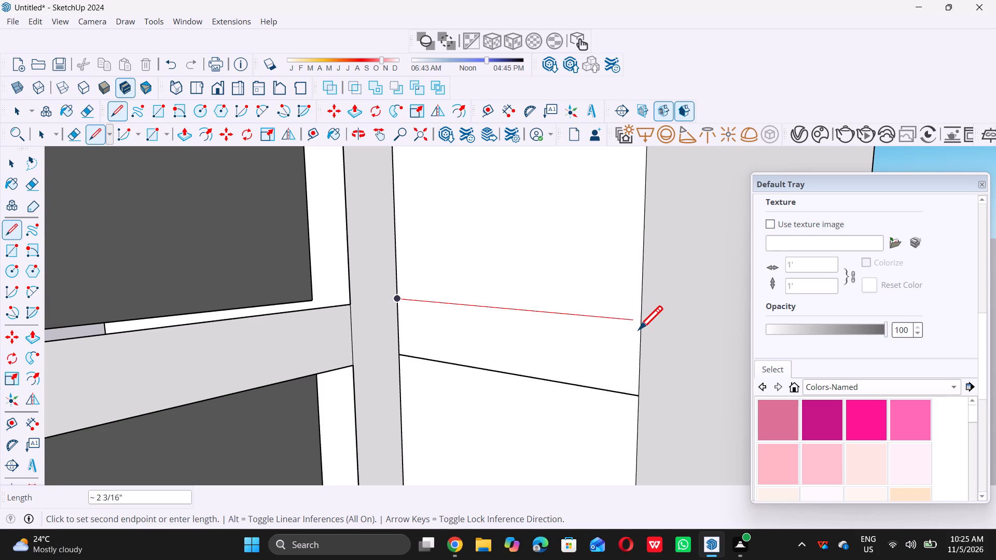
pyautogui.click(639, 320)
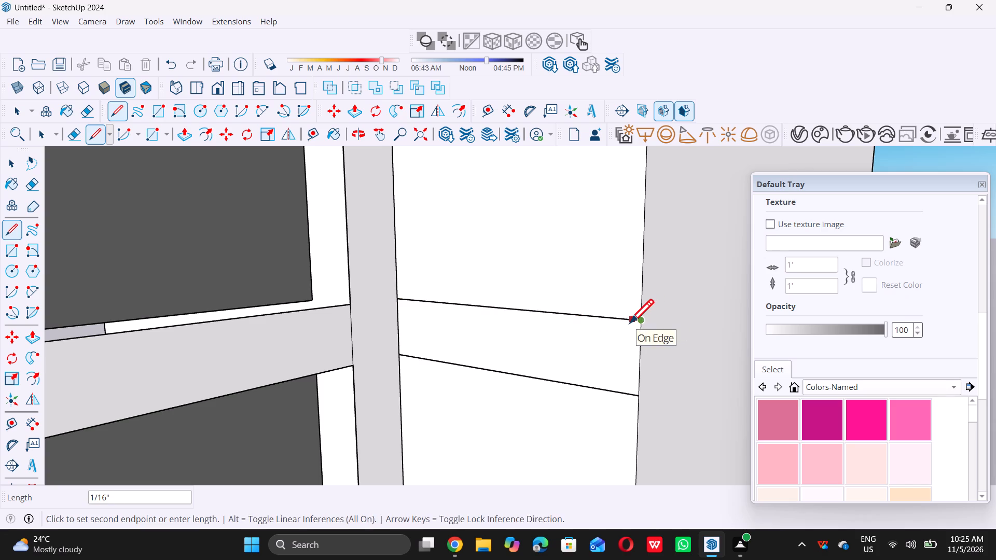
pyautogui.press('space')
# Extend both upper mullion joint lines 3' across the column's front face to its outer edge.
pyautogui.scroll(-18, 468, 336)
pyautogui.moveTo(503, 365); pyautogui.dragTo(488, 354, button='middle')
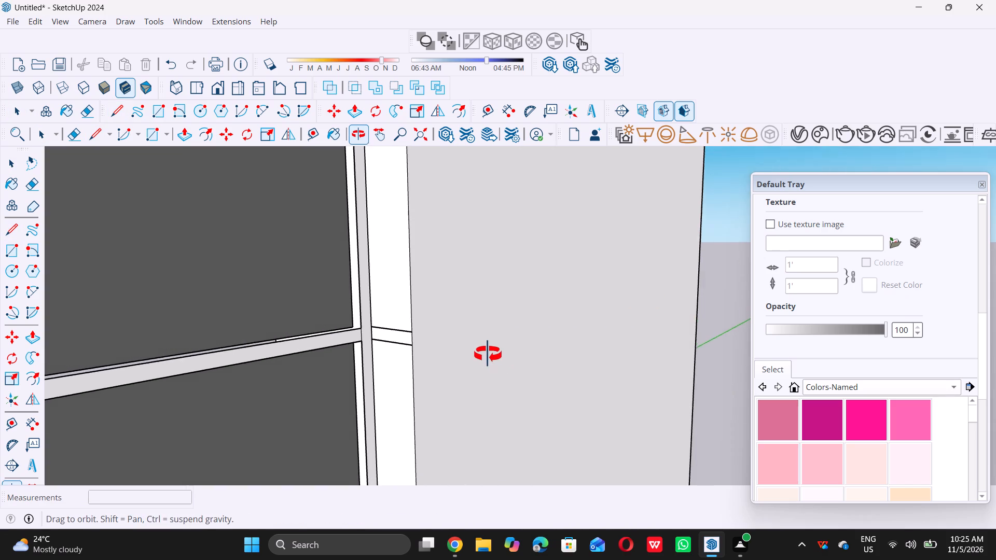
pyautogui.moveTo(488, 354); pyautogui.dragTo(456, 357, button='middle')
pyautogui.scroll(10, 448, 352)
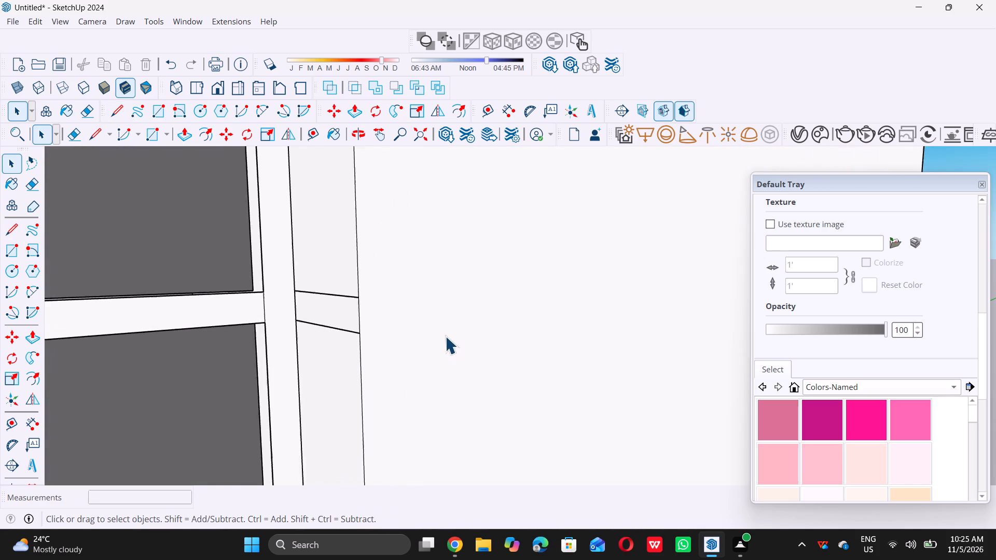
pyautogui.scroll(1, 445, 336)
pyautogui.press('l')
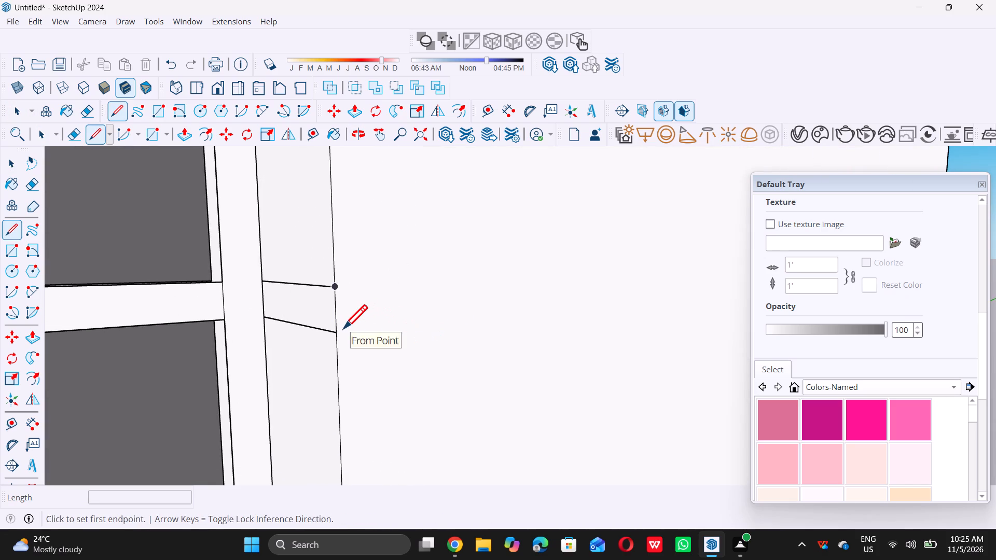
pyautogui.doubleClick(345, 331)
pyautogui.scroll(-13, 345, 331)
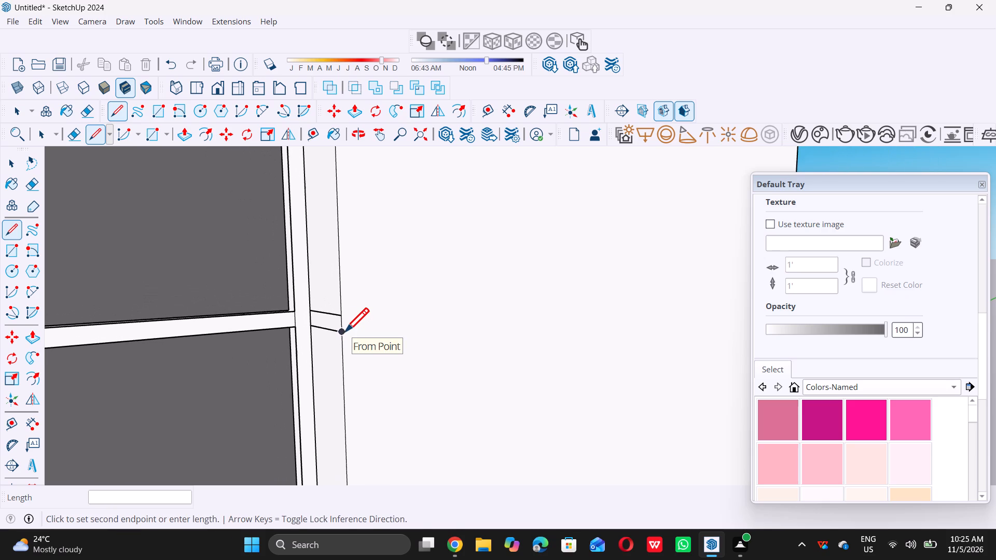
pyautogui.scroll(-4, 345, 331)
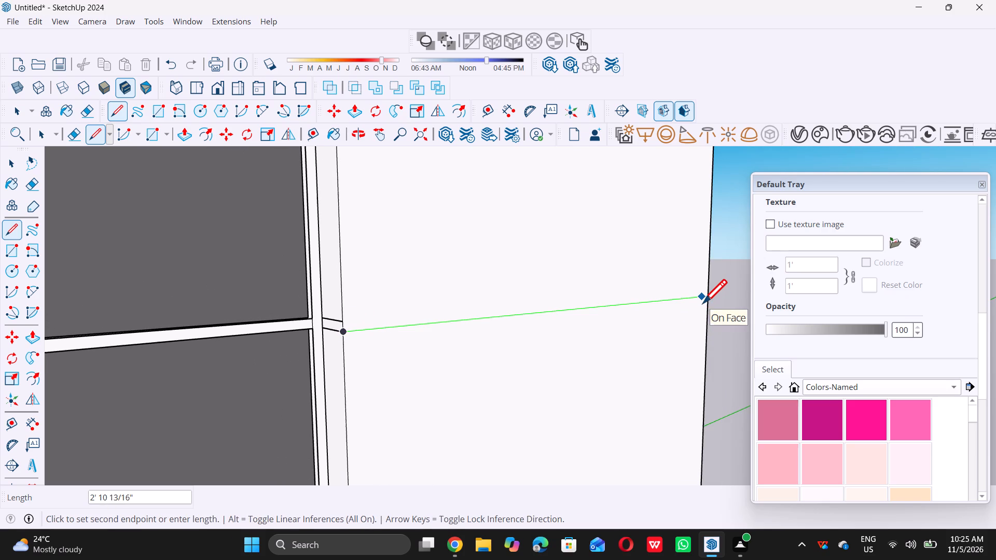
pyautogui.click(708, 300)
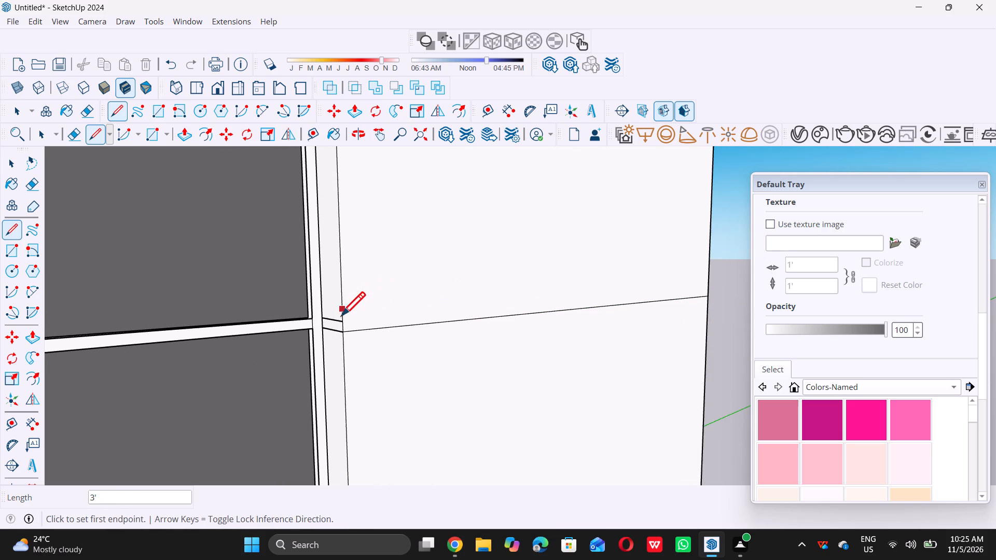
pyautogui.scroll(9, 341, 315)
pyautogui.doubleClick(347, 323)
pyautogui.scroll(-7, 431, 297)
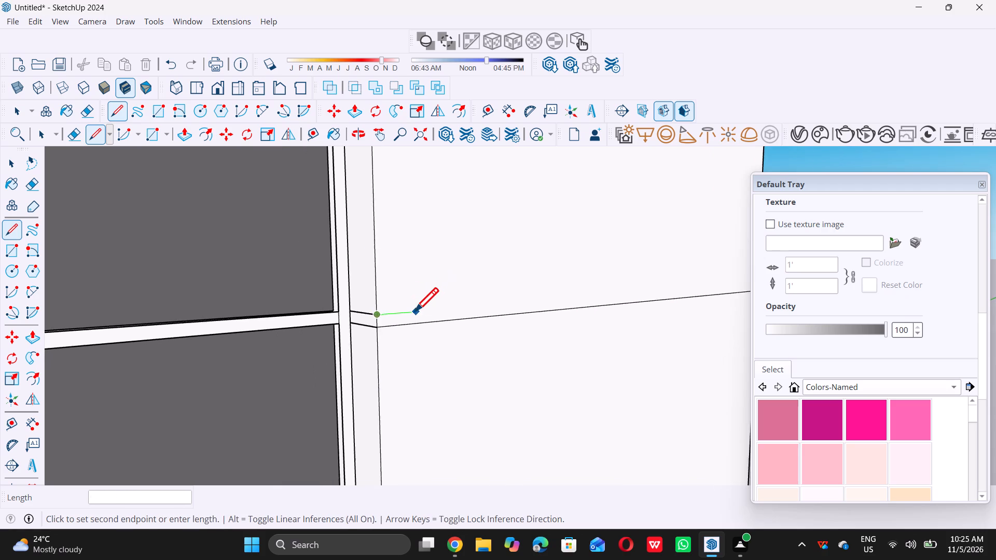
pyautogui.scroll(-10, 414, 311)
pyautogui.scroll(4, 639, 272)
pyautogui.scroll(-5, 567, 303)
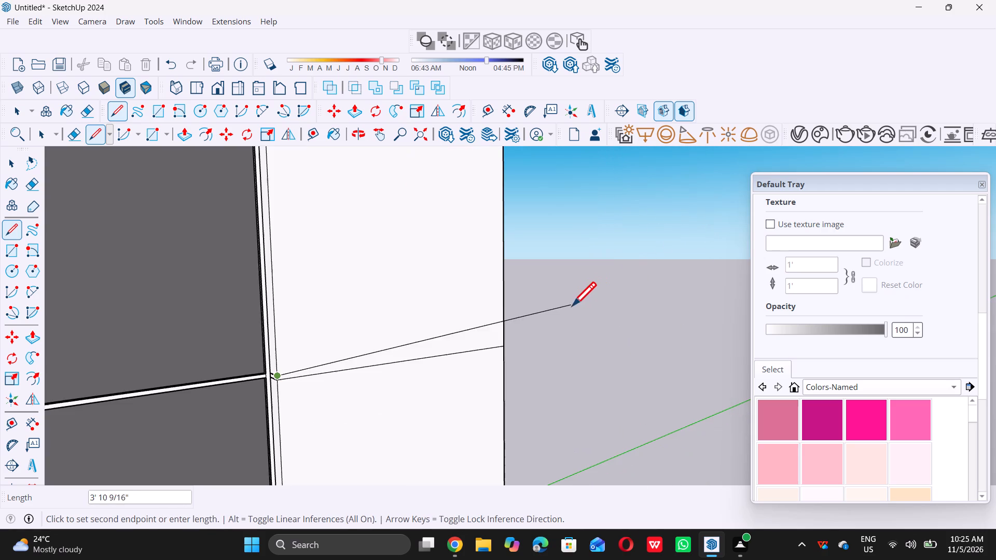
pyautogui.scroll(4, 502, 340)
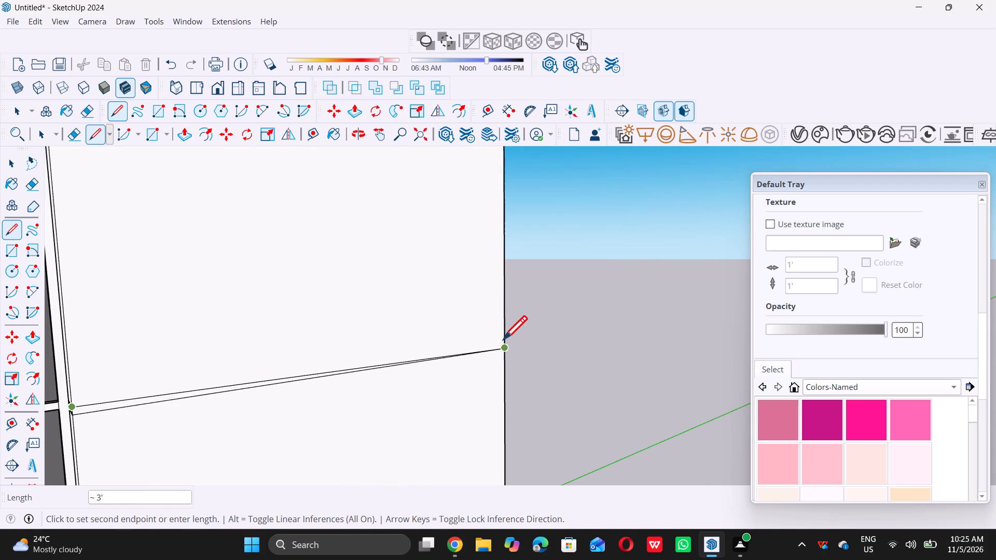
pyautogui.click(505, 339)
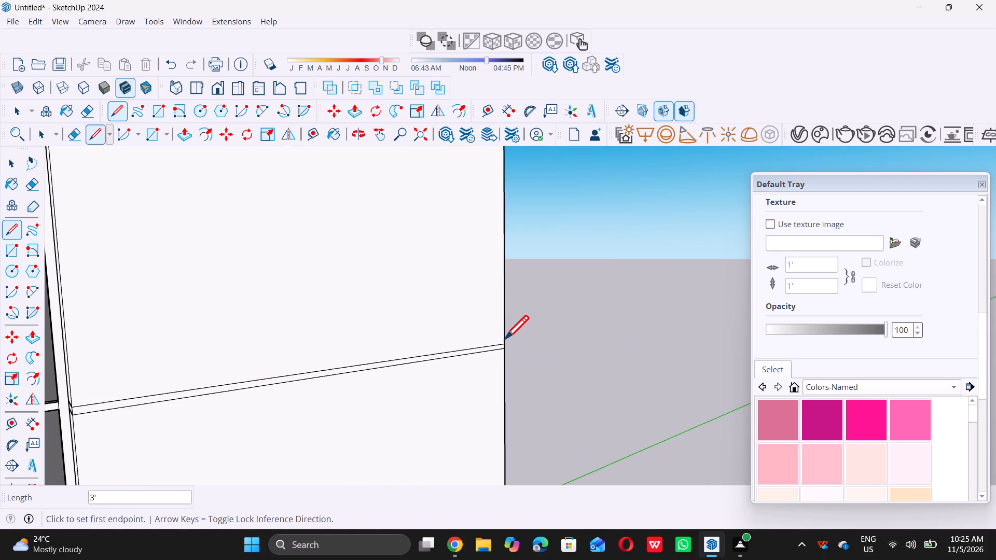
pyautogui.press('space')
# Examine the joint lines on the columns against the window mullions and seams on both facades from several angles.
pyautogui.scroll(-15, 505, 339)
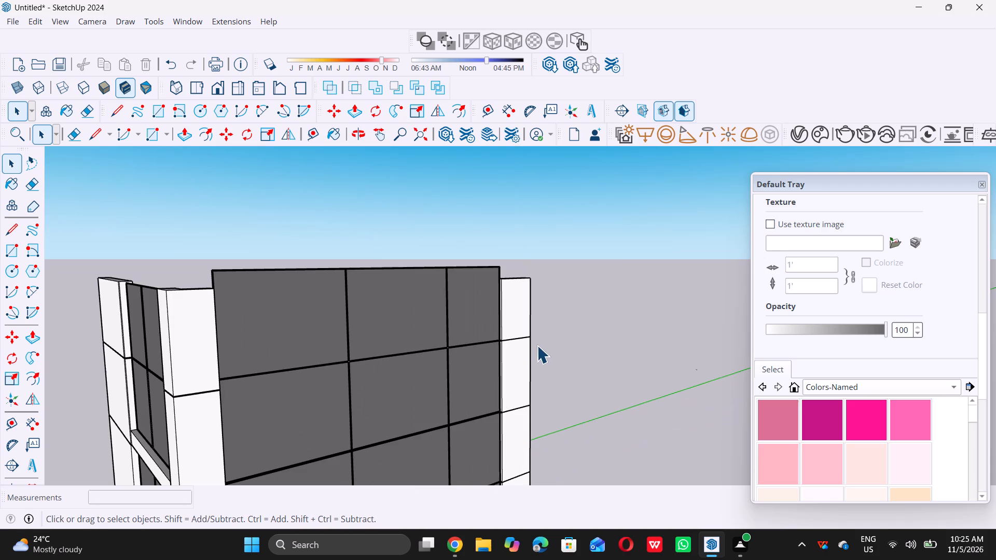
pyautogui.scroll(-12, 537, 345)
pyautogui.moveTo(509, 377); pyautogui.dragTo(539, 380, button='middle')
pyautogui.scroll(13, 533, 402)
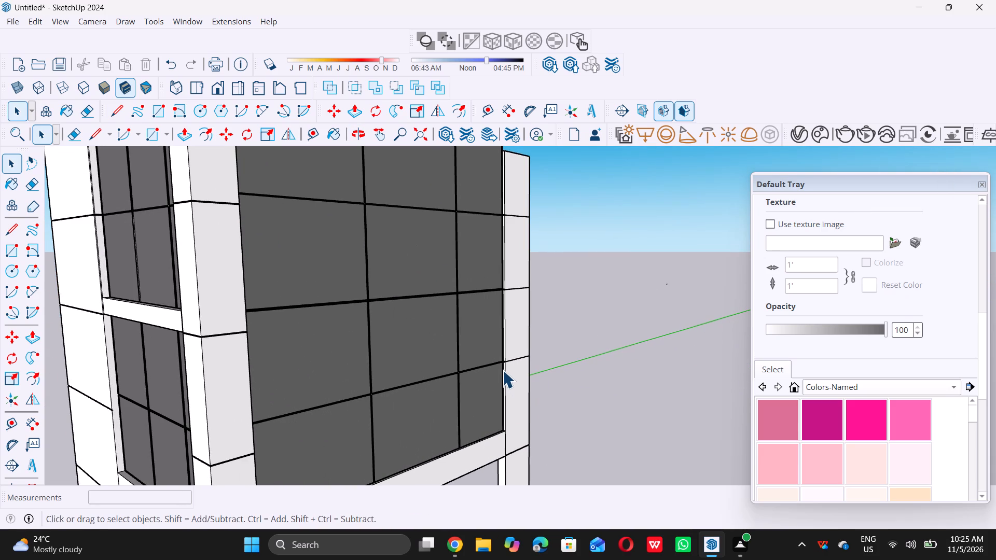
pyautogui.scroll(5, 504, 365)
pyautogui.scroll(-6, 505, 361)
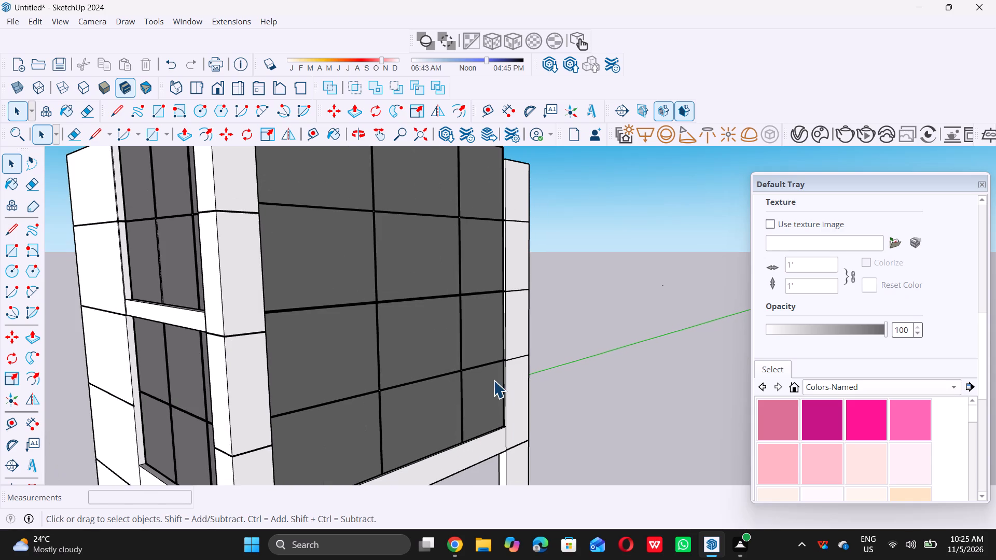
pyautogui.moveTo(482, 391); pyautogui.dragTo(295, 459, button='middle')
pyautogui.middleClick(295, 453)
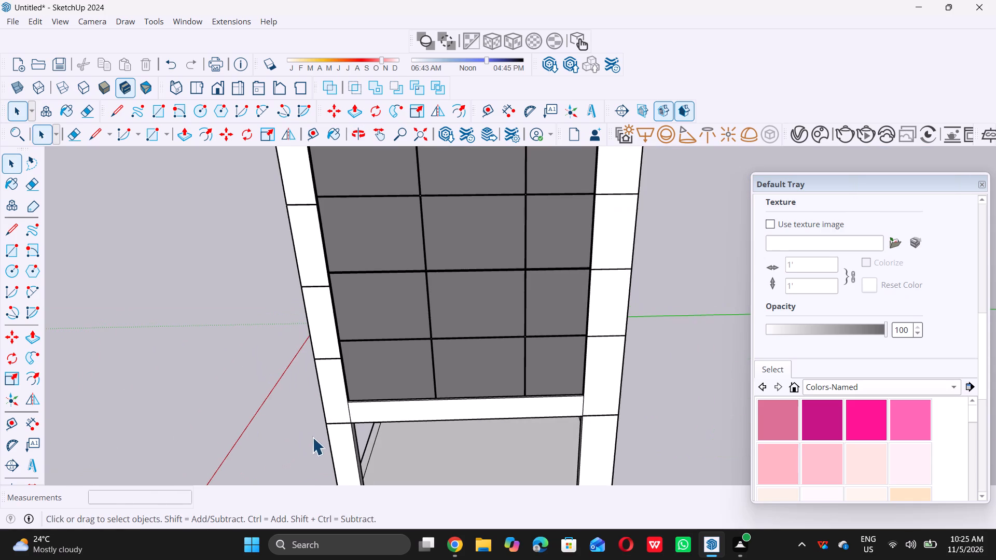
pyautogui.moveTo(320, 423); pyautogui.dragTo(368, 383, button='middle')
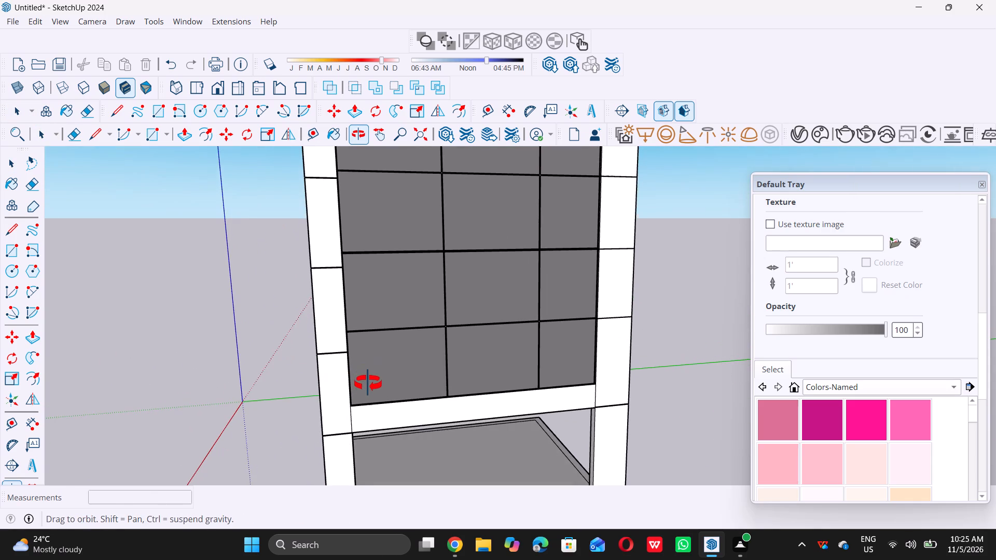
pyautogui.moveTo(368, 383); pyautogui.dragTo(368, 385, button='middle')
pyautogui.scroll(-4, 368, 386)
pyautogui.moveTo(327, 384); pyautogui.dragTo(502, 328, button='middle')
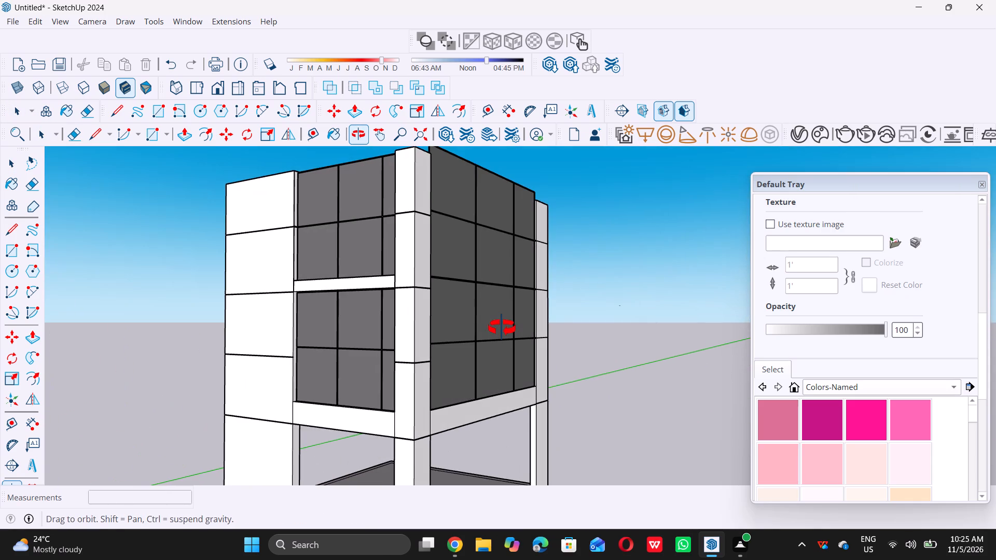
pyautogui.moveTo(502, 328); pyautogui.dragTo(472, 363, button='middle')
pyautogui.moveTo(471, 363); pyautogui.dragTo(420, 382, button='middle')
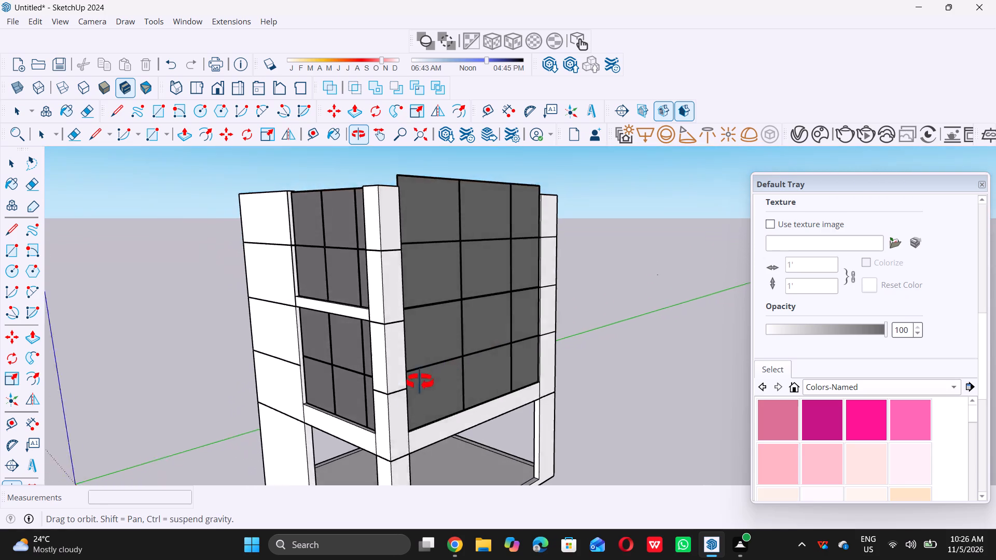
# Push the strip between the lower window's mullion joint lines 0.5" into the column's front face on the three-pane-wide facade, forming a groove.
pyautogui.moveTo(420, 382); pyautogui.dragTo(284, 412, button='middle')
pyautogui.middleClick(284, 412)
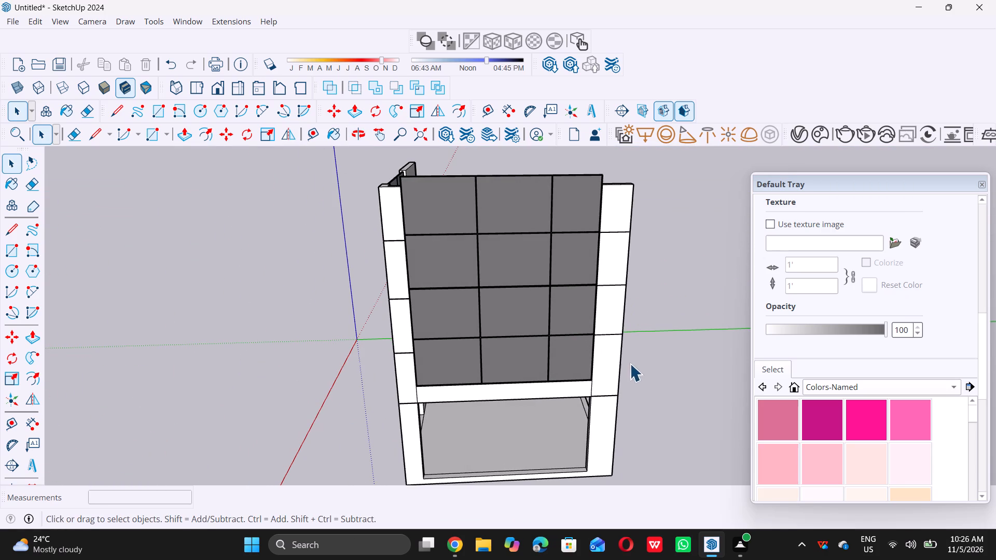
pyautogui.moveTo(629, 362); pyautogui.dragTo(644, 299, button='middle')
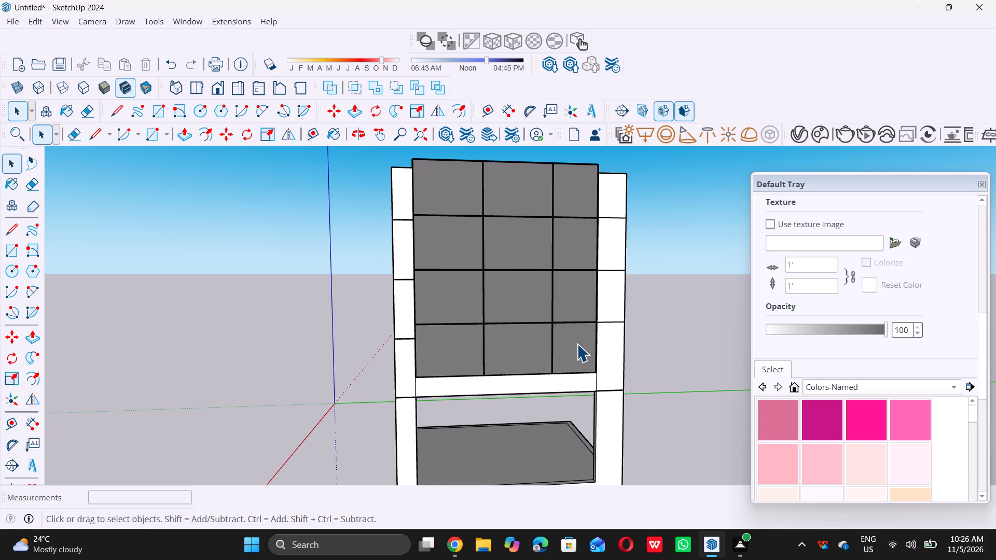
pyautogui.scroll(4, 634, 312)
pyautogui.moveTo(642, 313); pyautogui.dragTo(561, 344, button='middle')
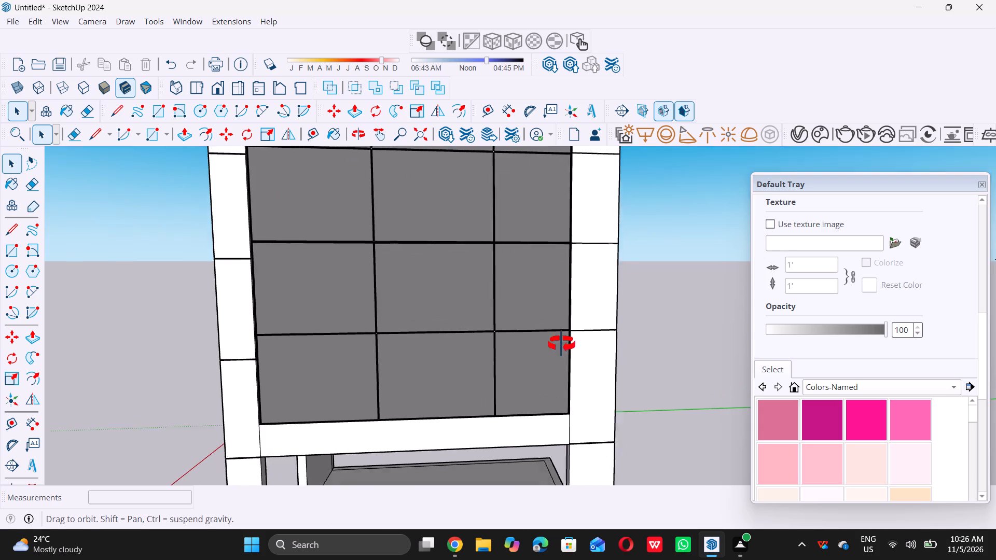
pyautogui.moveTo(561, 344); pyautogui.dragTo(450, 367, button='middle')
pyautogui.scroll(7, 493, 360)
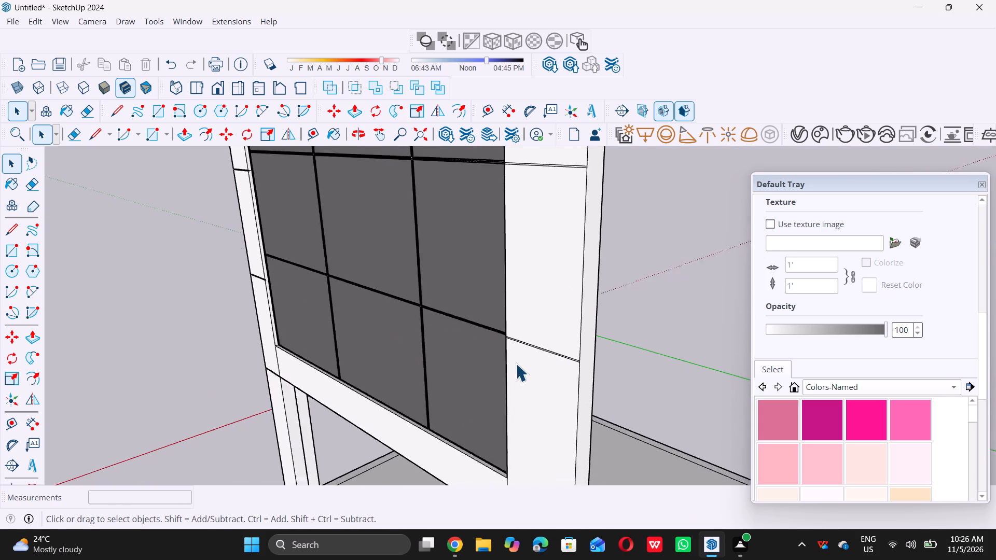
pyautogui.scroll(7, 584, 362)
pyautogui.moveTo(571, 362); pyautogui.dragTo(541, 372, button='middle')
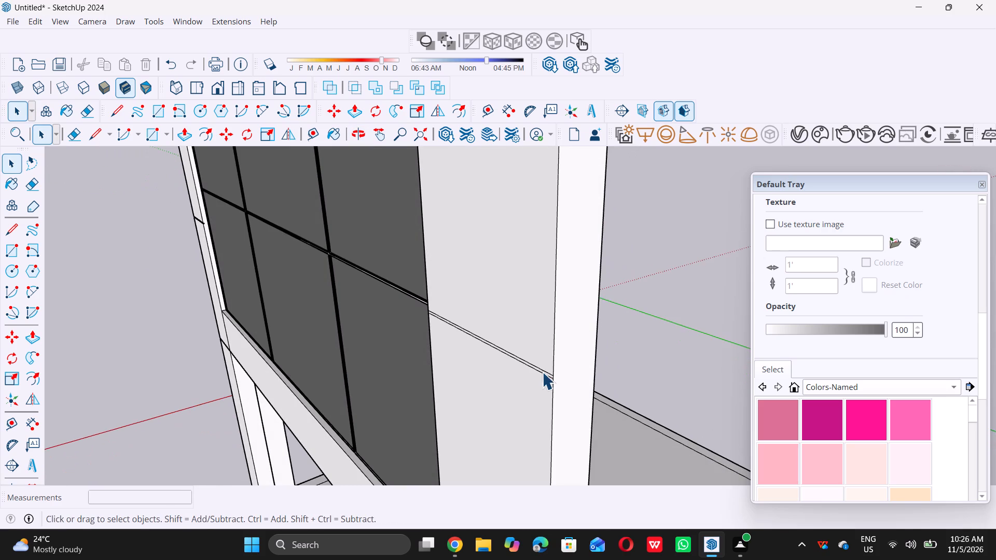
pyautogui.scroll(11, 553, 377)
pyautogui.scroll(10, 553, 373)
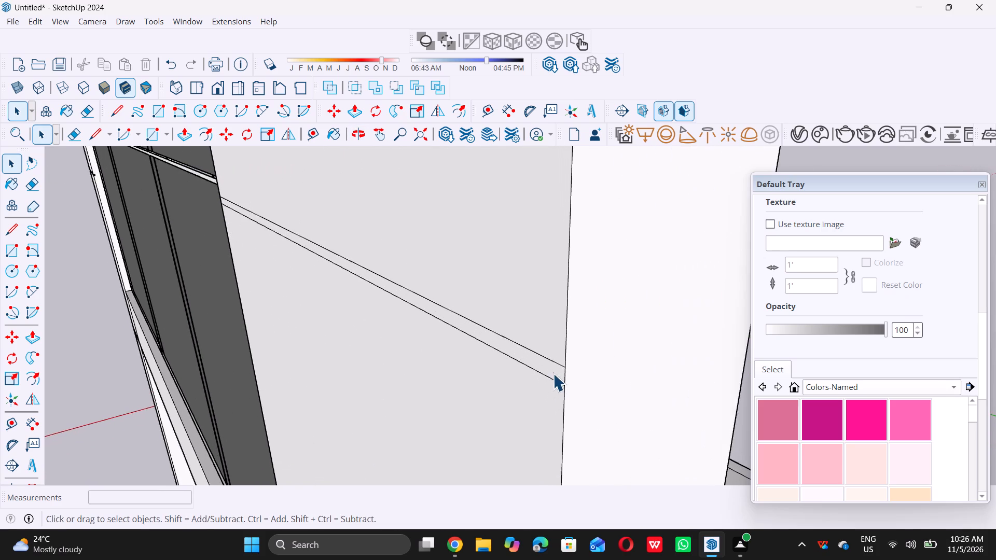
pyautogui.scroll(5, 553, 373)
pyautogui.click(556, 370)
pyautogui.press('p')
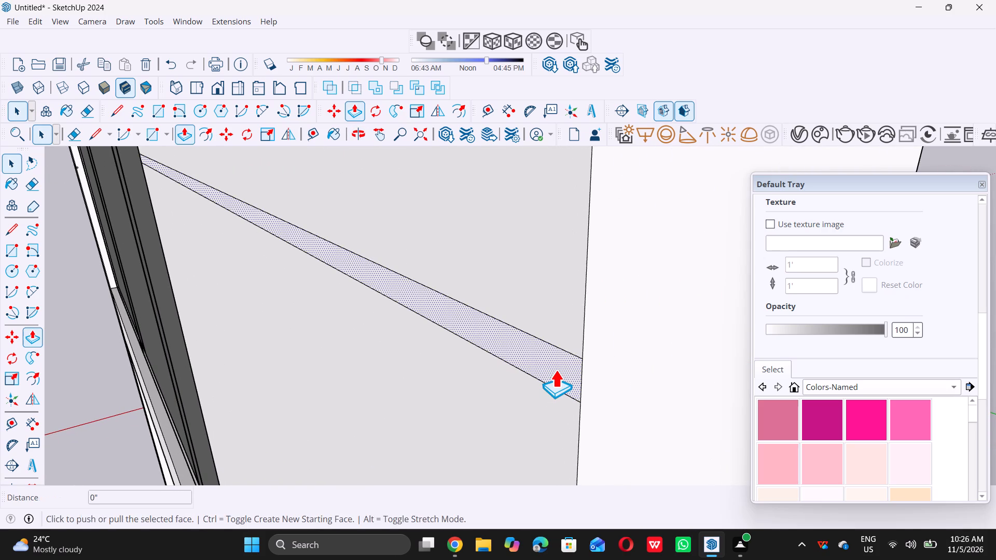
pyautogui.click(556, 370)
pyautogui.write('0.5')
pyautogui.hotkey('shift', '"')
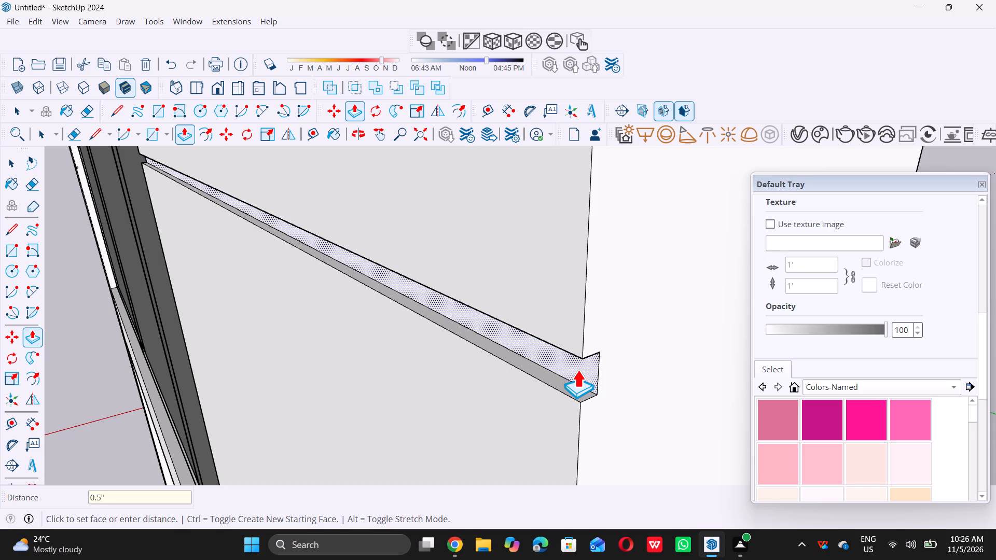
pyautogui.press('Return')
# Push the strip between the window seam joint lines 0.5" into the same column's front face.
pyautogui.scroll(-16, 513, 413)
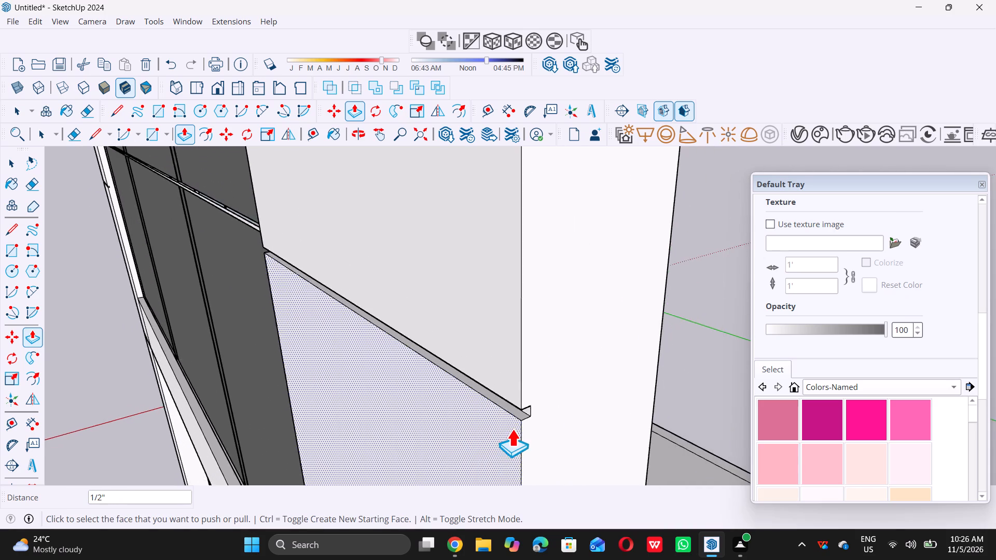
pyautogui.scroll(-16, 512, 429)
pyautogui.scroll(-8, 510, 441)
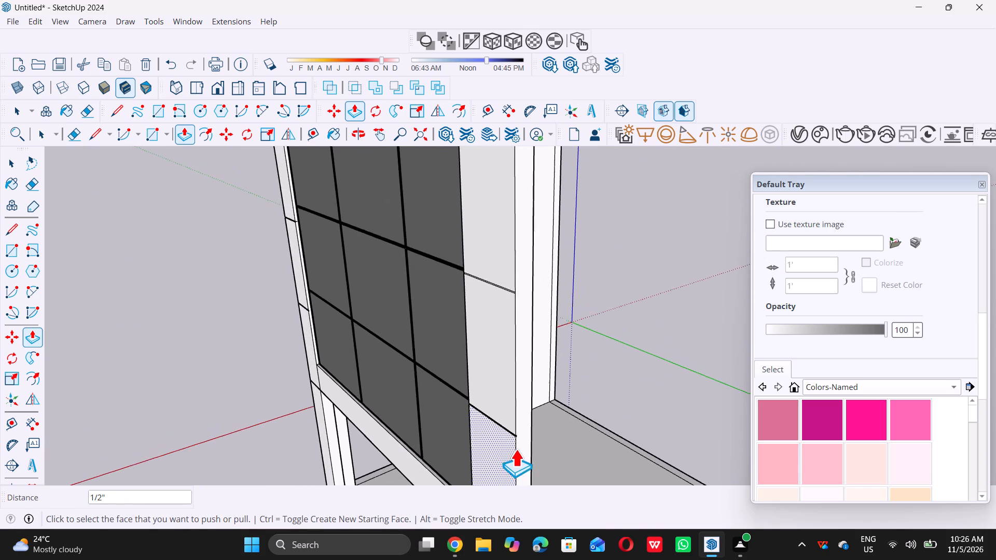
pyautogui.scroll(16, 507, 313)
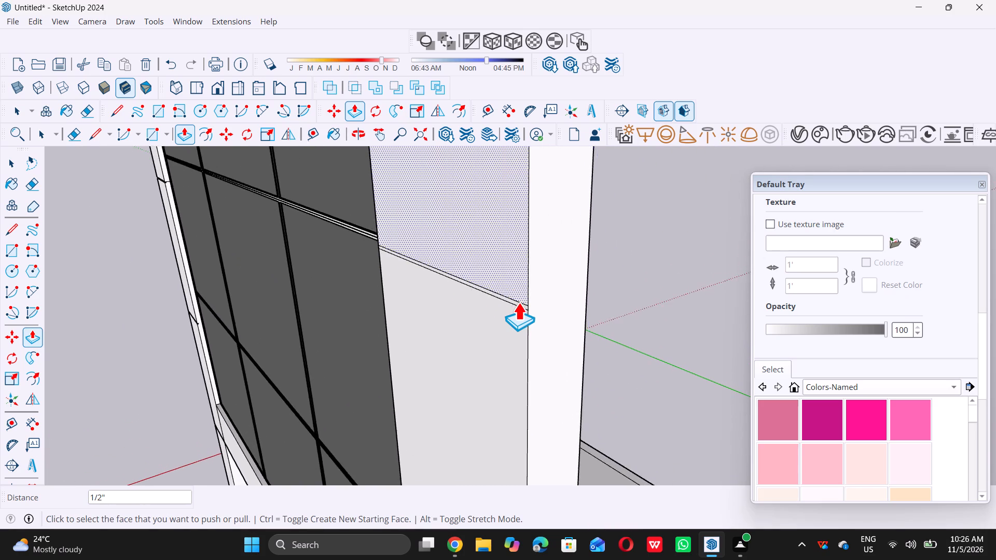
pyautogui.scroll(11, 518, 302)
pyautogui.click(536, 312)
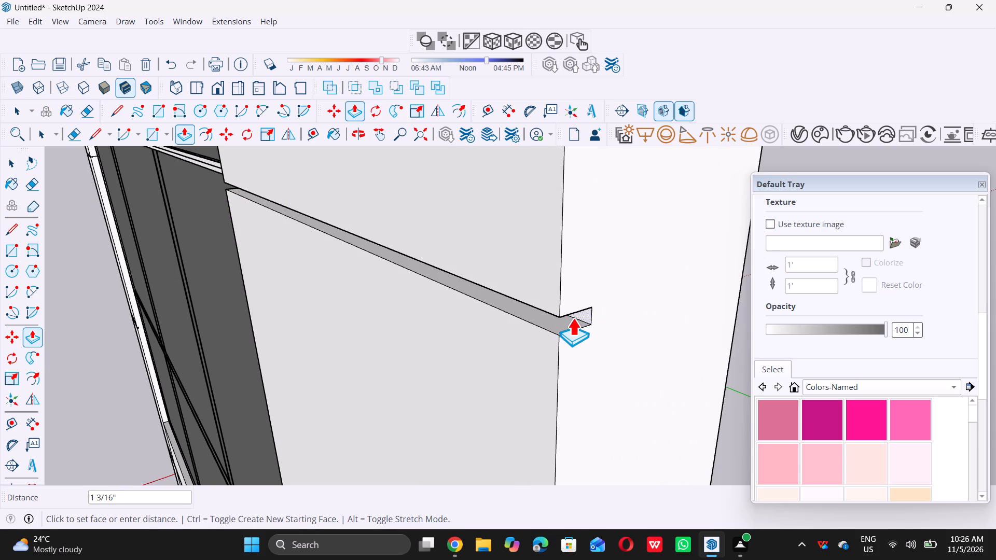
pyautogui.write('0.5"')
pyautogui.press('Return')
# Push the strip between the upper window's mullion joint lines 0.5" into the same column's front face.
pyautogui.scroll(-6, 551, 347)
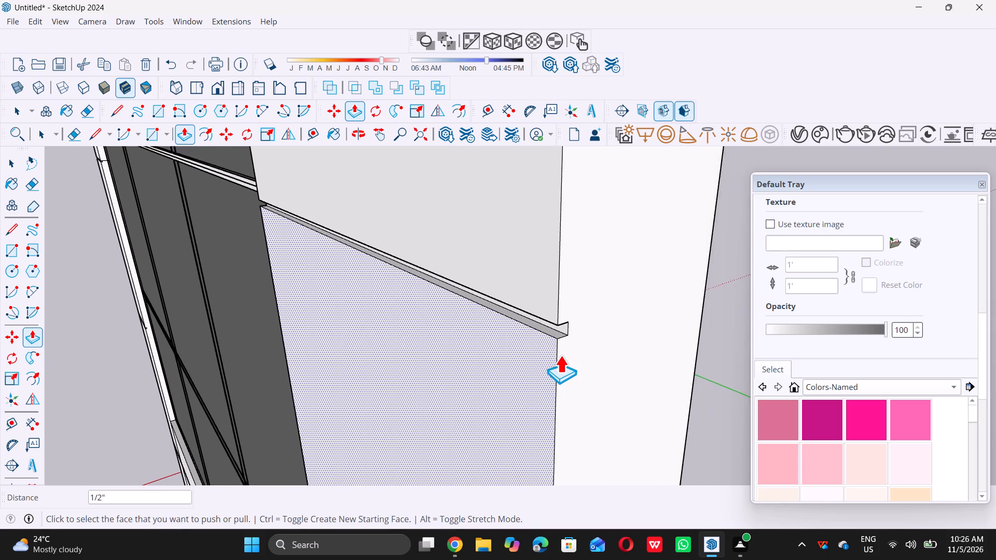
pyautogui.scroll(-5, 565, 360)
pyautogui.scroll(-18, 454, 423)
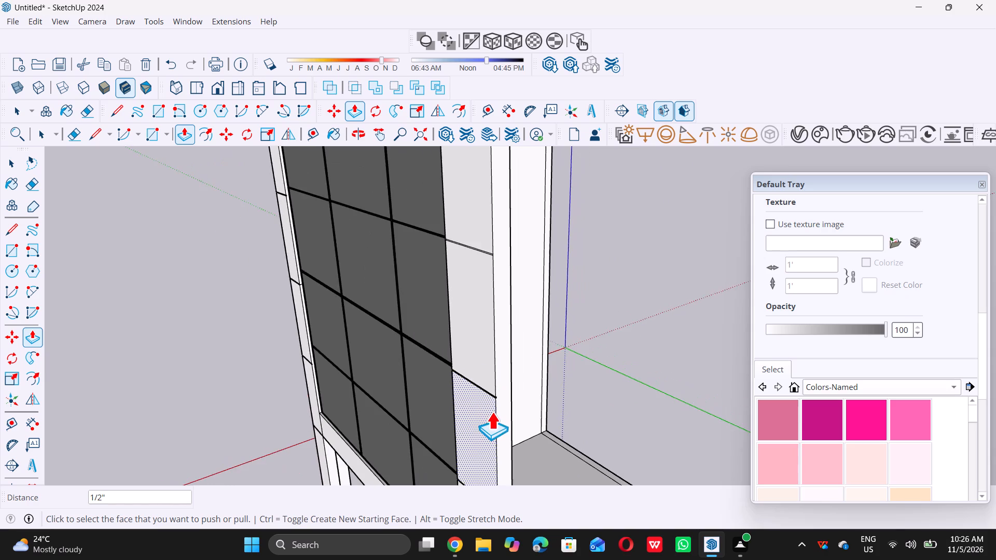
pyautogui.scroll(-3, 492, 412)
pyautogui.scroll(16, 488, 300)
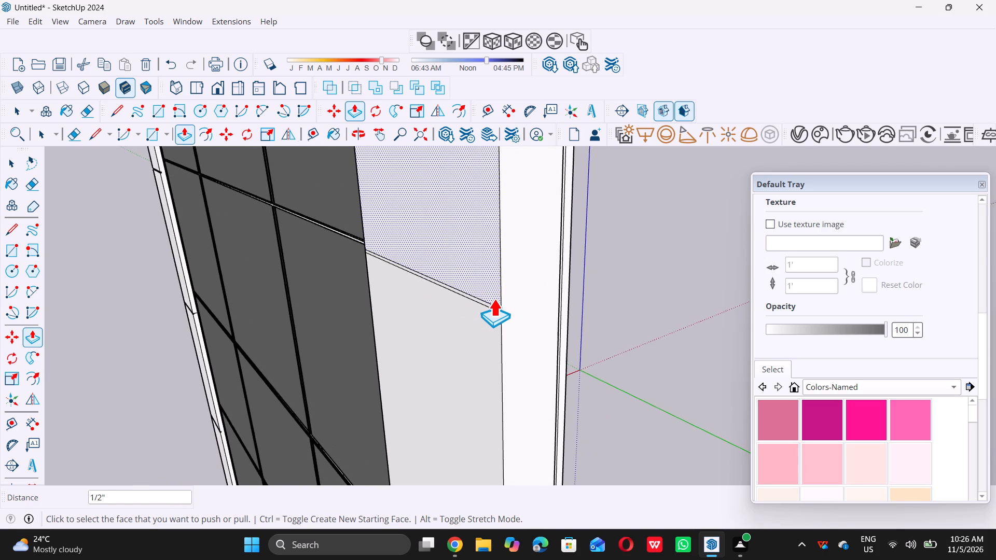
pyautogui.scroll(12, 494, 299)
pyautogui.click(510, 317)
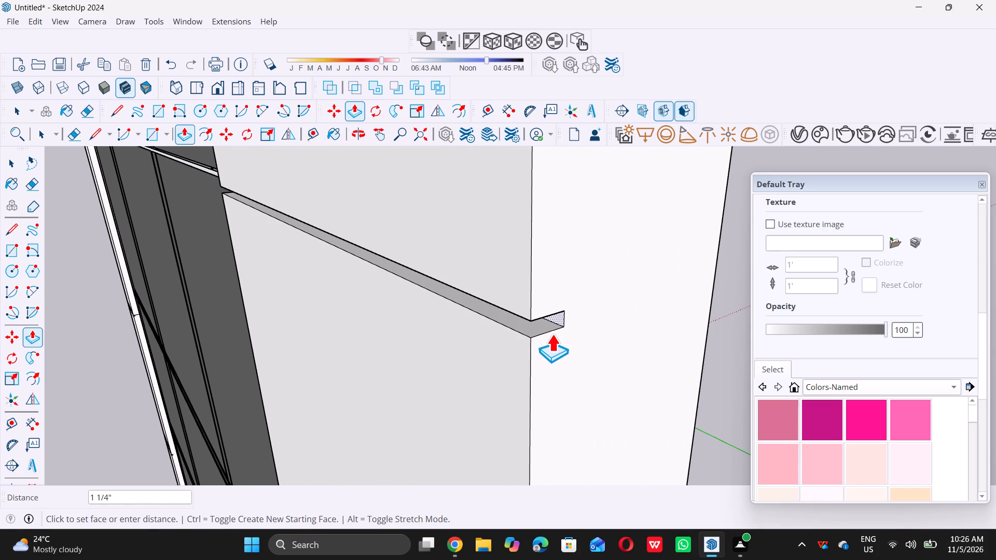
pyautogui.press('0')
pyautogui.press('.')
pyautogui.press('5')
pyautogui.hotkey('shift', '"')
pyautogui.press('Return')
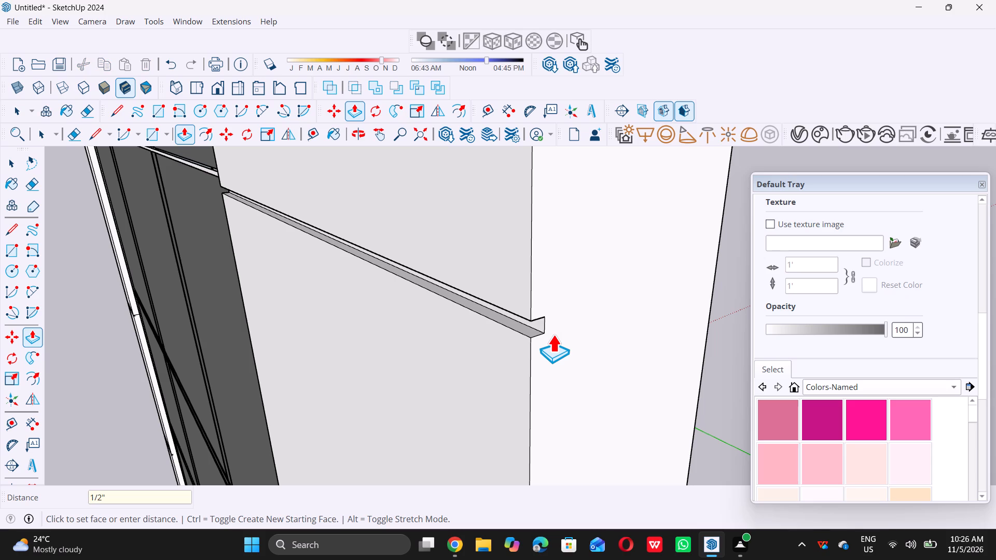
pyautogui.press('space')
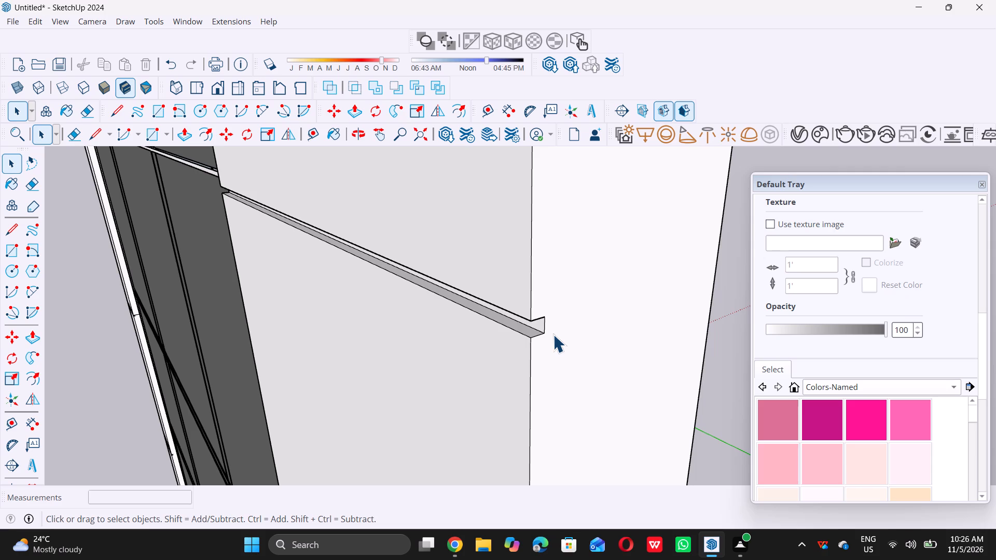
pyautogui.scroll(1, 553, 334)
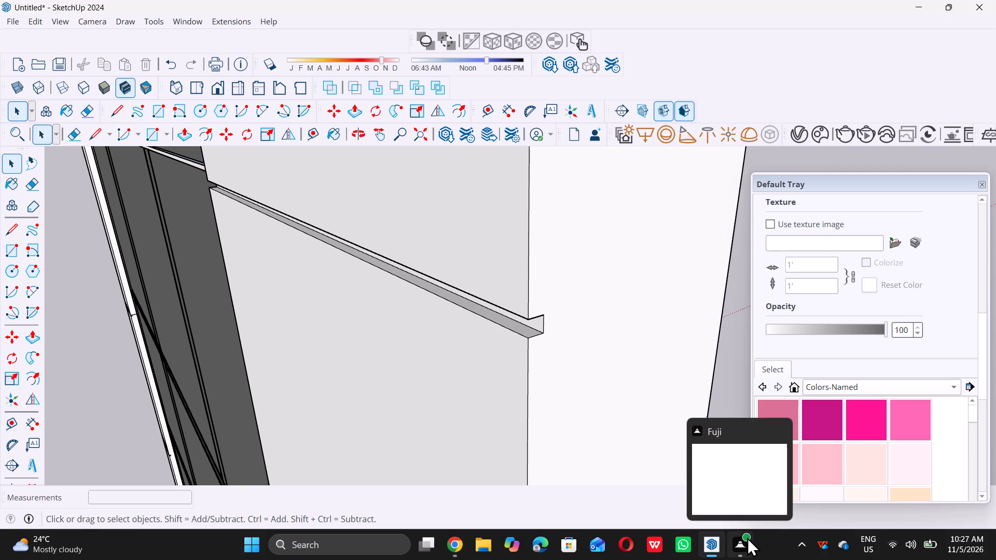